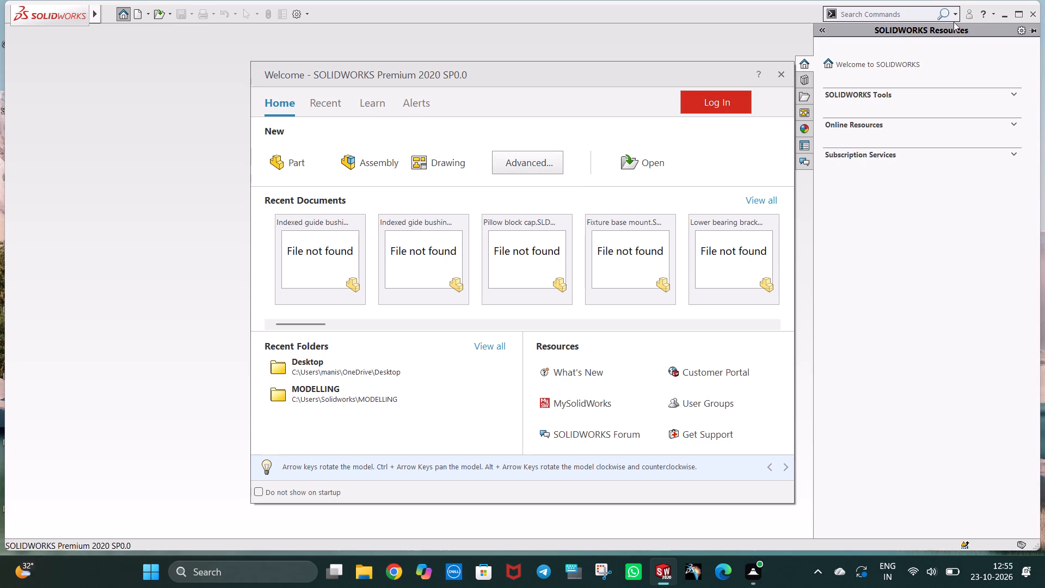
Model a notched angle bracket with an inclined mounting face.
Dismiss the welcome window and create a new part document.
left_click(786, 75)
left_click(143, 13)
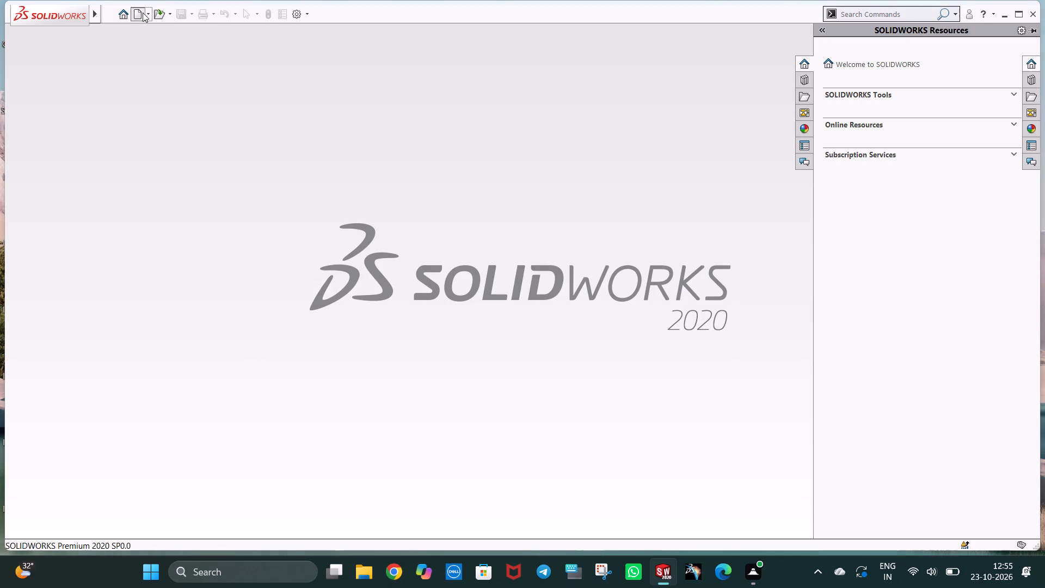
left_click(440, 420)
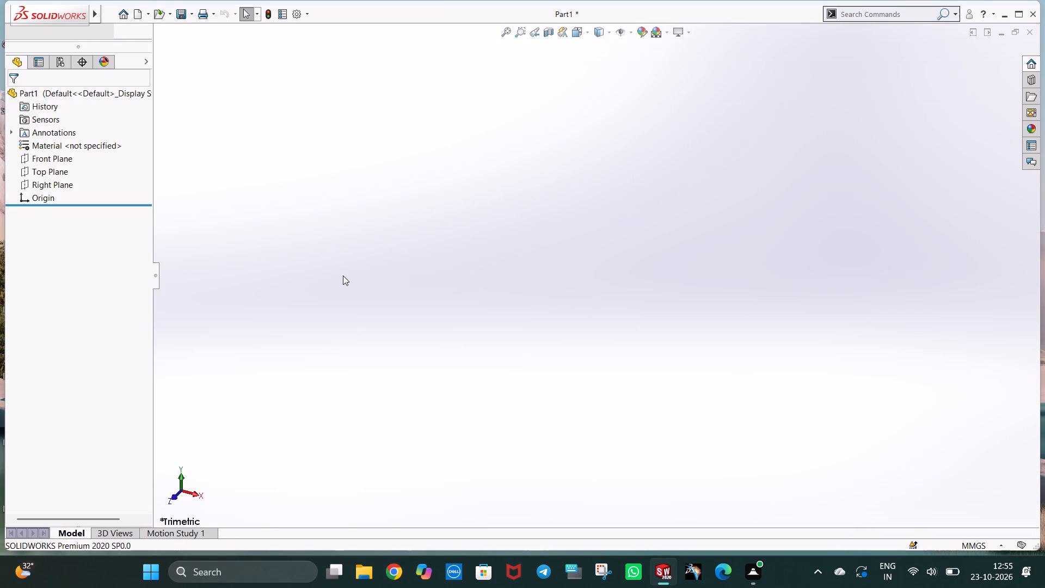
Start a sketch on the Front Plane.
left_click(62, 160)
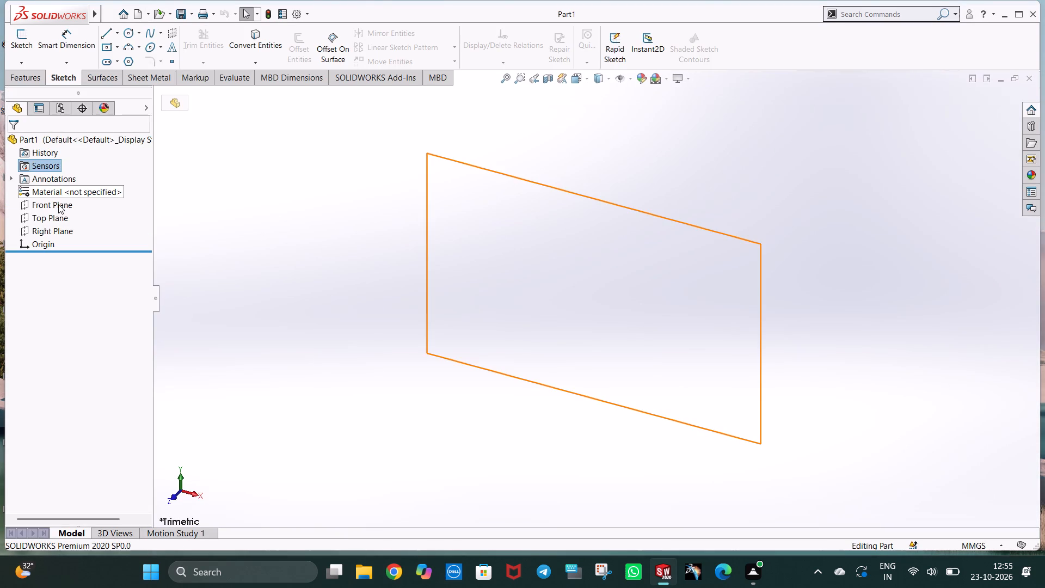
left_click(58, 204)
left_click(73, 194)
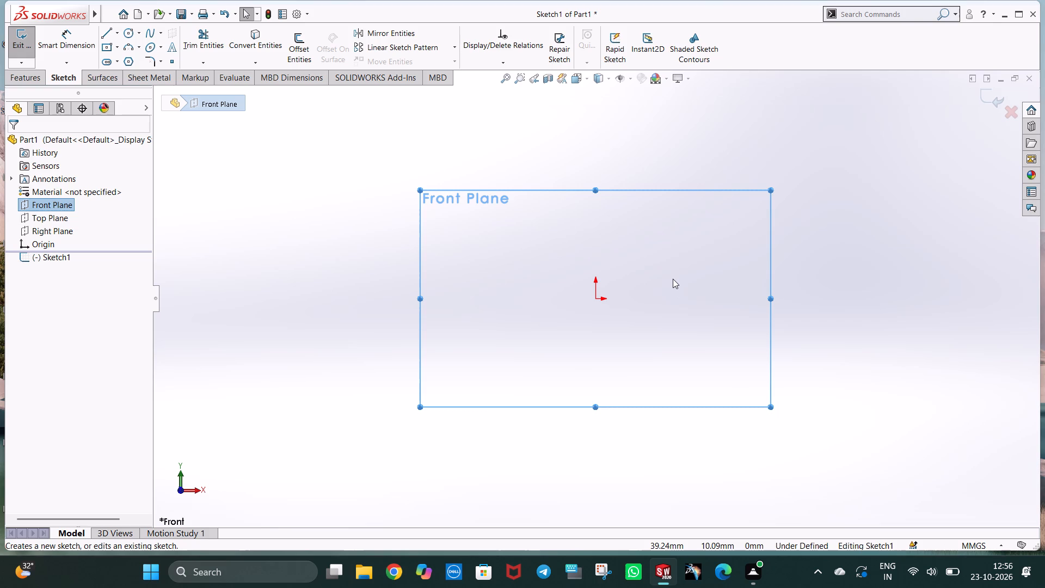
Sketch a vertical line upward from the origin and set its length to 1.4 mm.
left_click(107, 33)
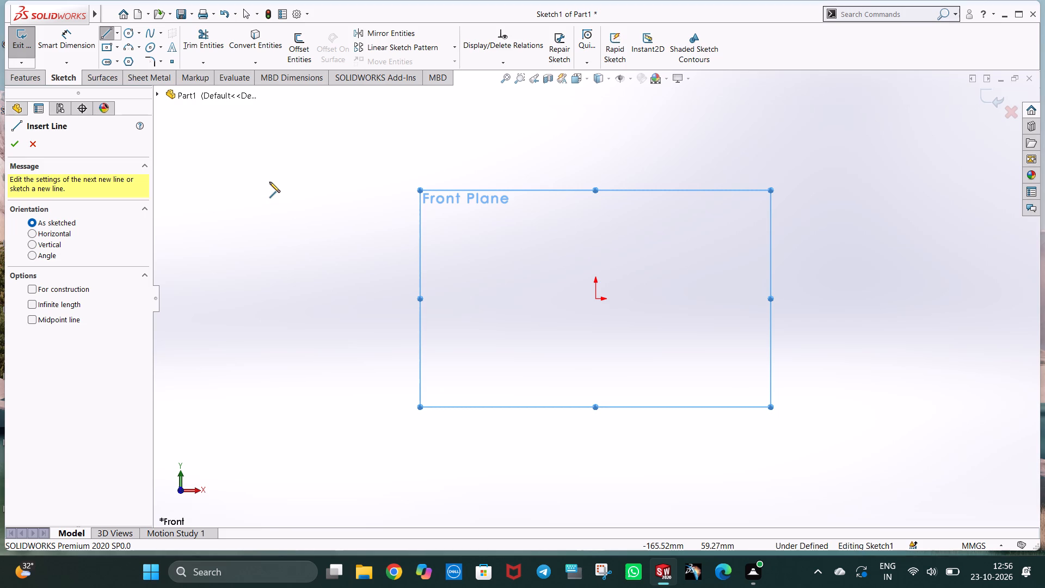
left_click(594, 297)
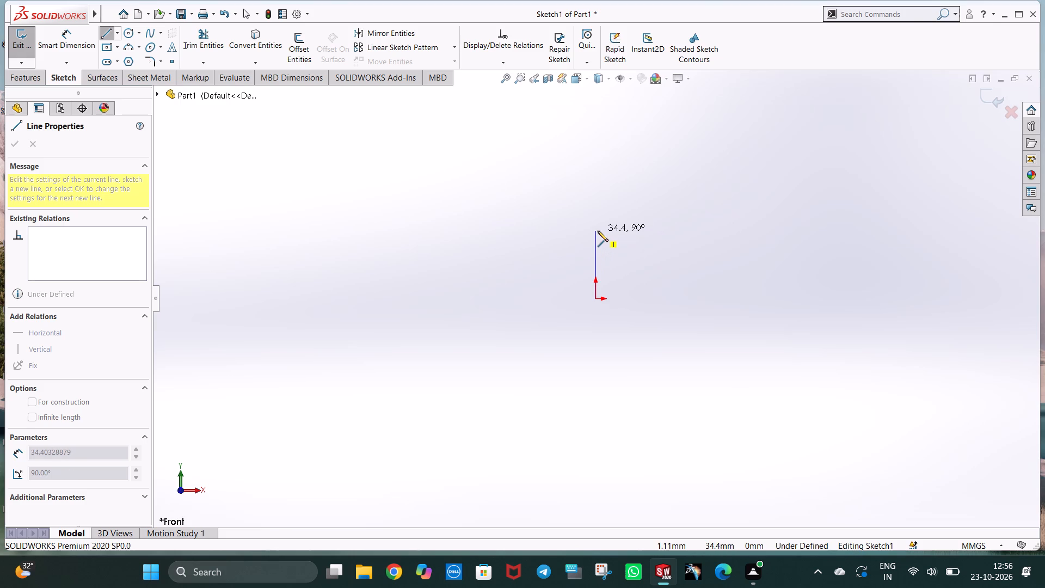
left_click(597, 260)
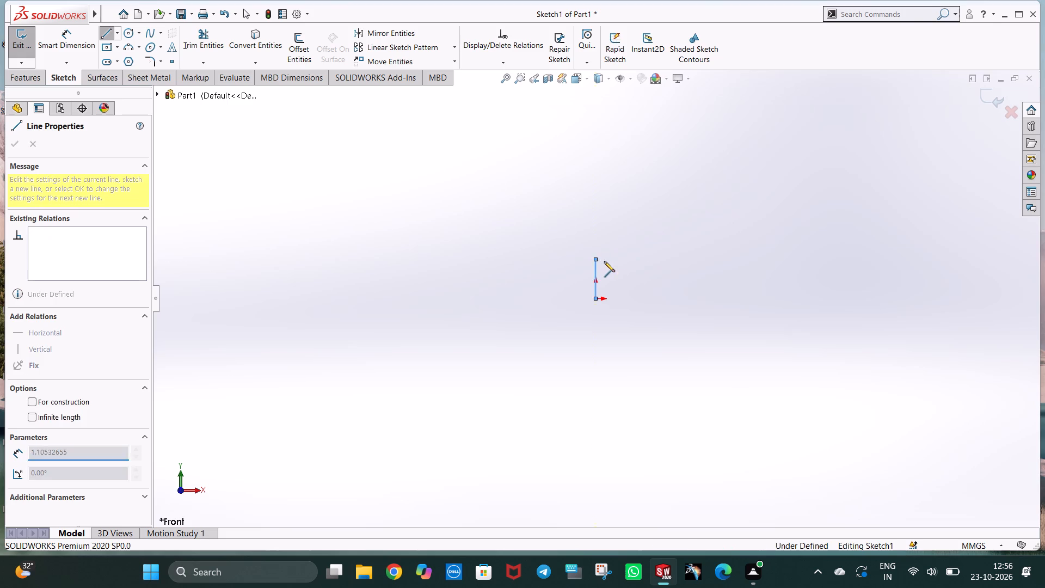
key("Escape")
key("Escape")
scroll(600, 264, "down", 4)
scroll(597, 380, "down", 3)
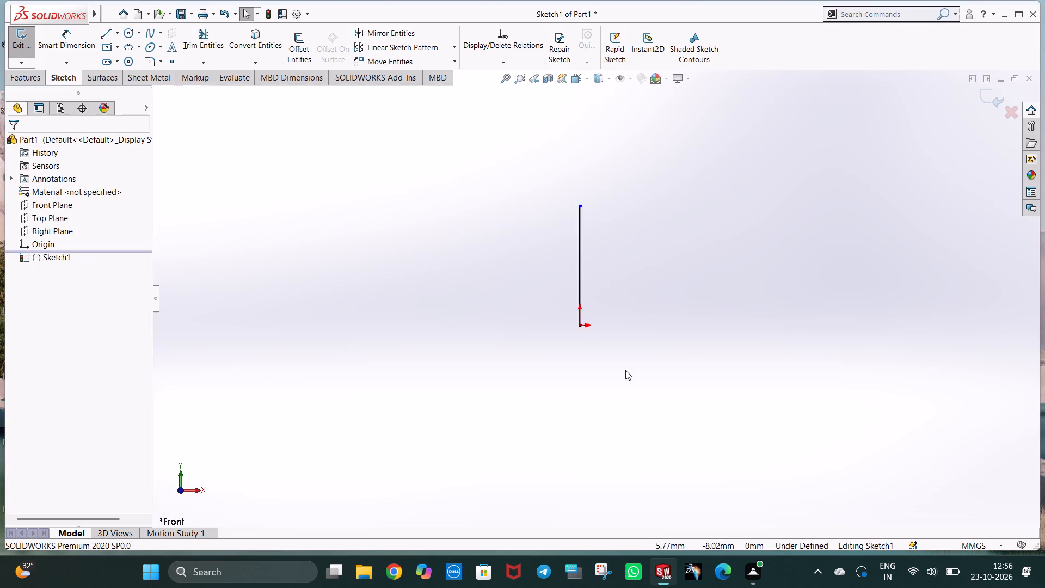
scroll(625, 370, "down", 1)
scroll(507, 342, "down", 3)
left_click(610, 157)
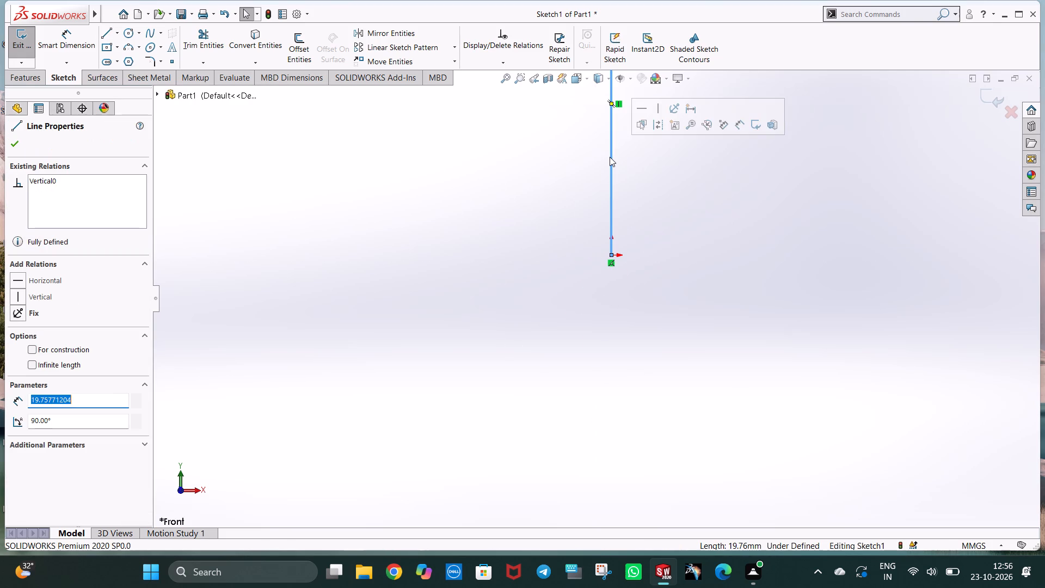
type("1.4")
key("Return")
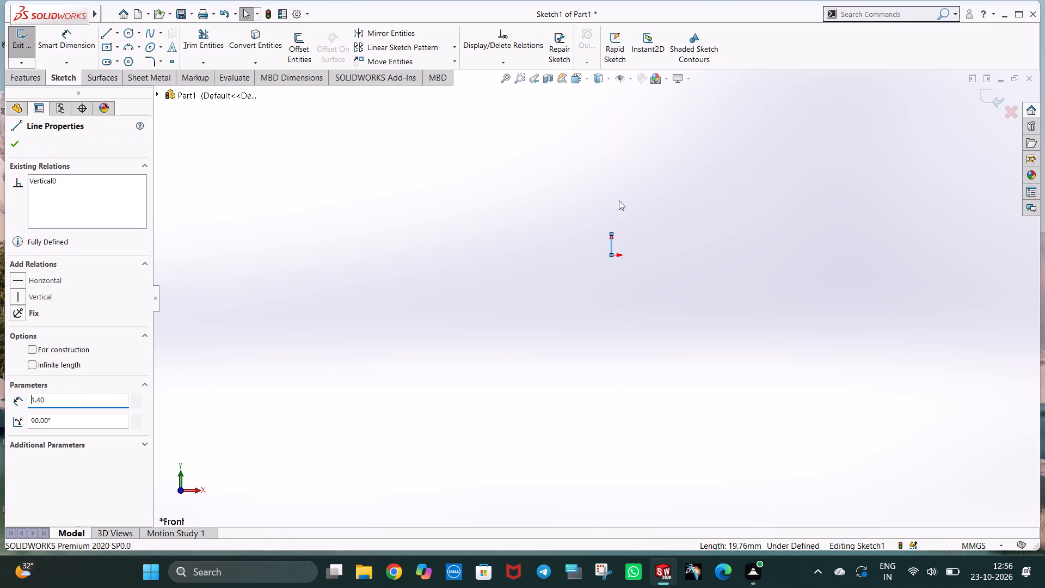
scroll(627, 225, "down", 3)
scroll(557, 333, "down", 3)
left_click(623, 306)
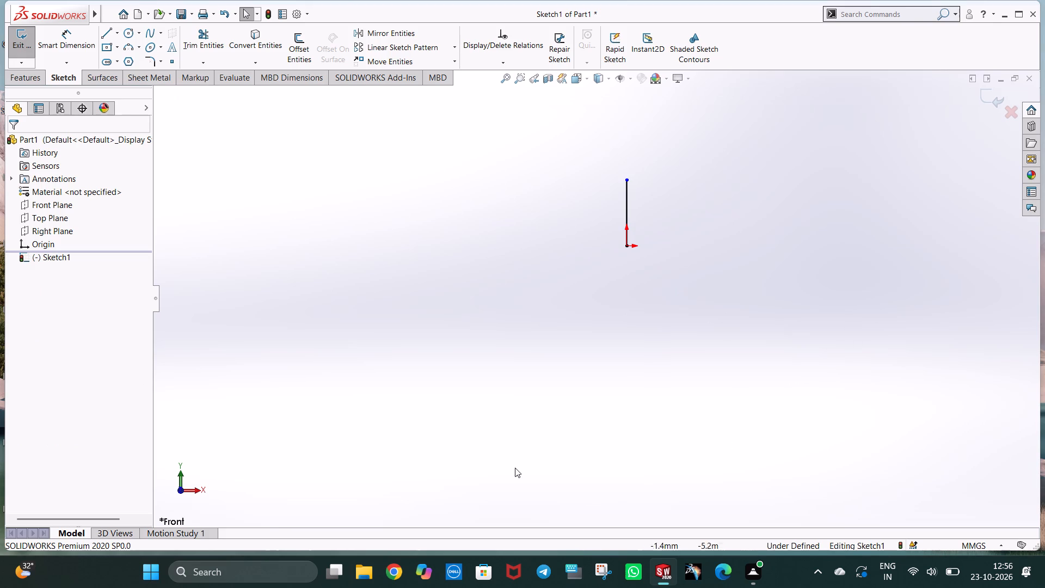
Sketch a horizontal line leftward from the vertical line's upper endpoint and set its length to 1.1 mm.
left_click(109, 35)
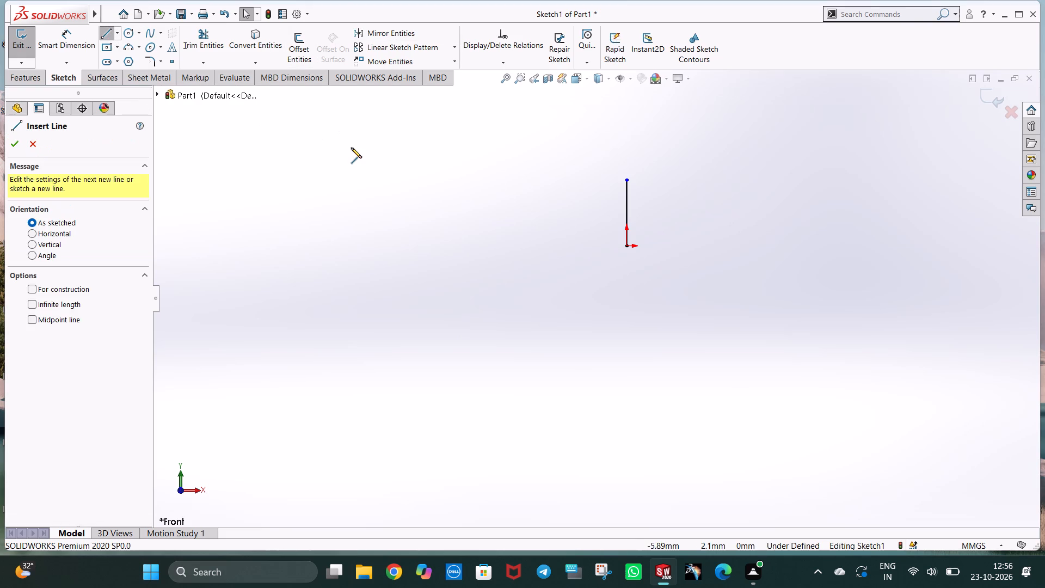
left_click(626, 179)
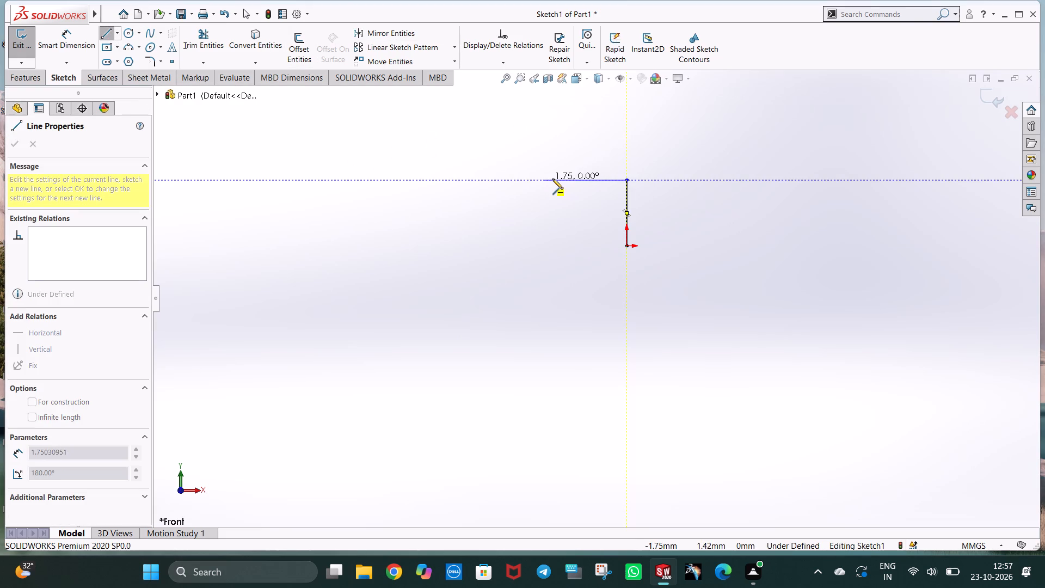
left_click(573, 179)
left_click(583, 133)
key("Escape")
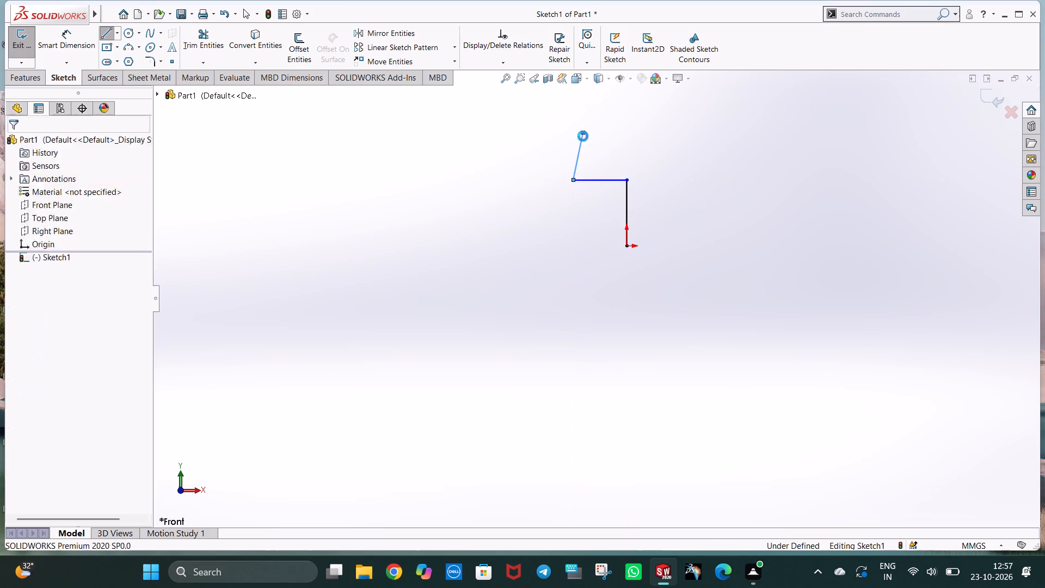
left_click(581, 144)
key("Delete")
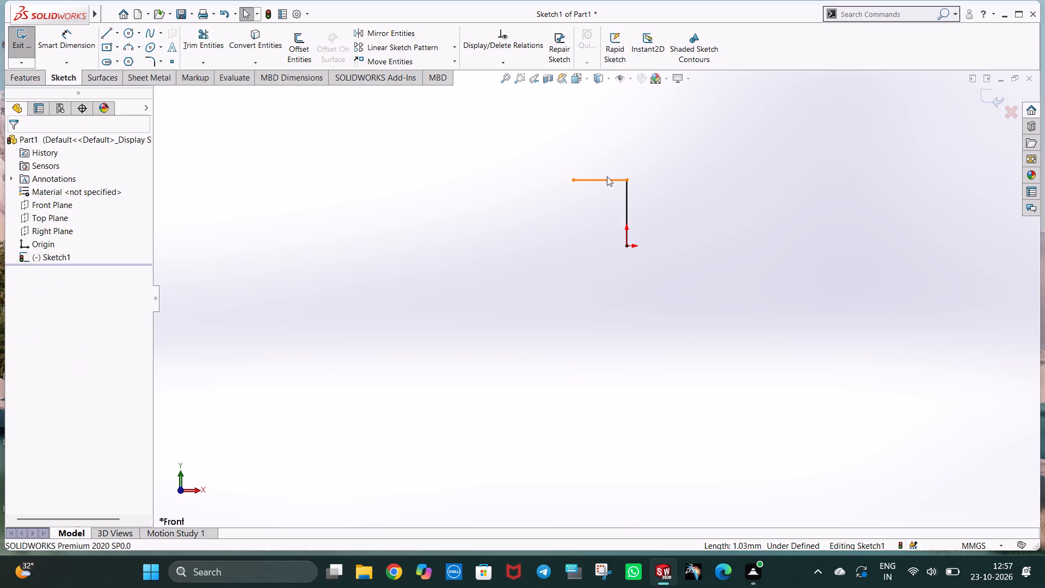
left_click(607, 176)
left_click(608, 179)
type("1.1")
key("Return")
key("Escape")
left_click(679, 192)
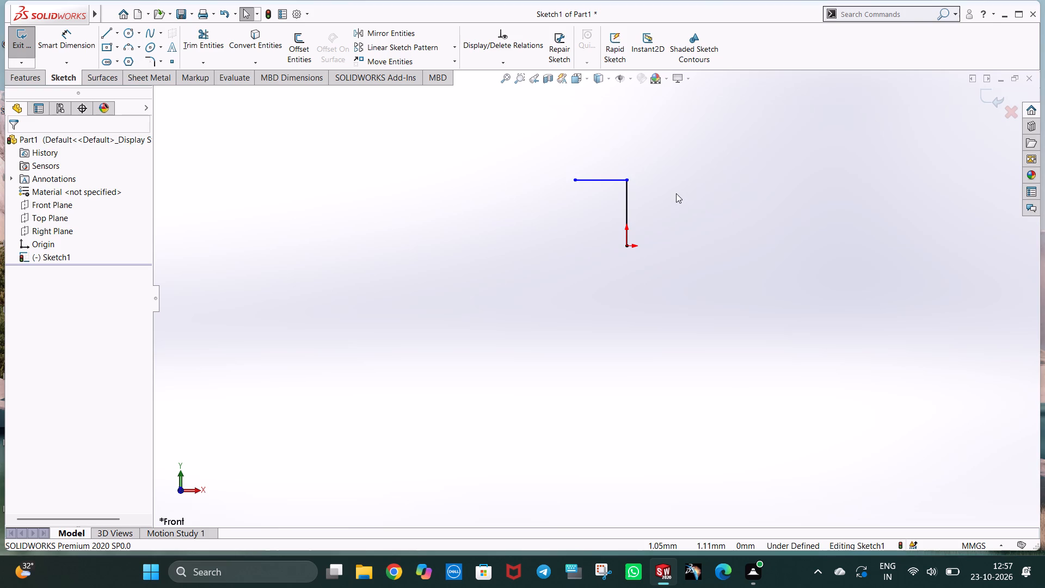
Sketch a vertical line downward from the horizontal line's left end and set its length to 0.44 mm.
left_click(104, 34)
left_click(575, 181)
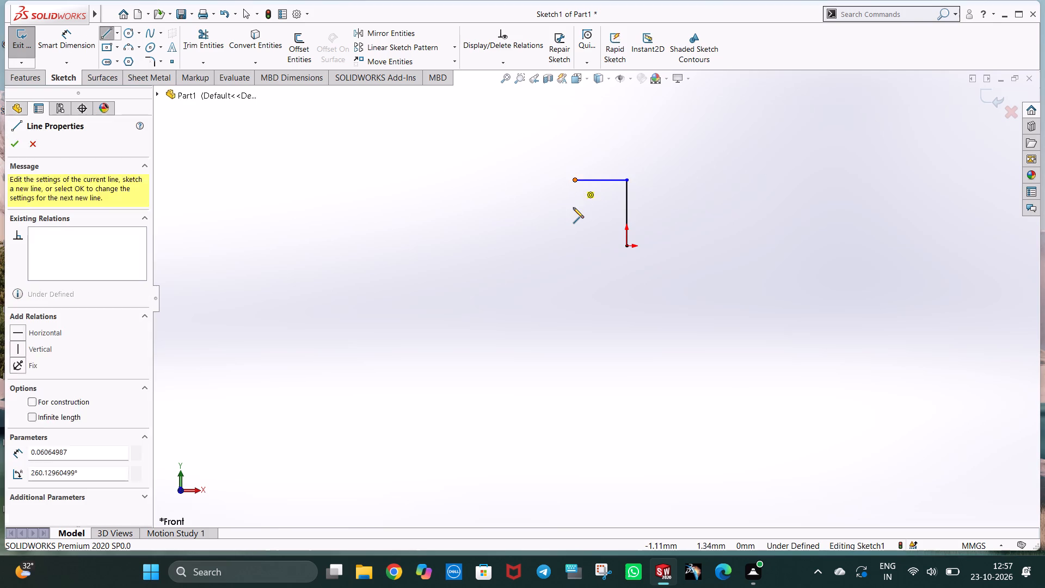
left_click(573, 207)
key("Escape")
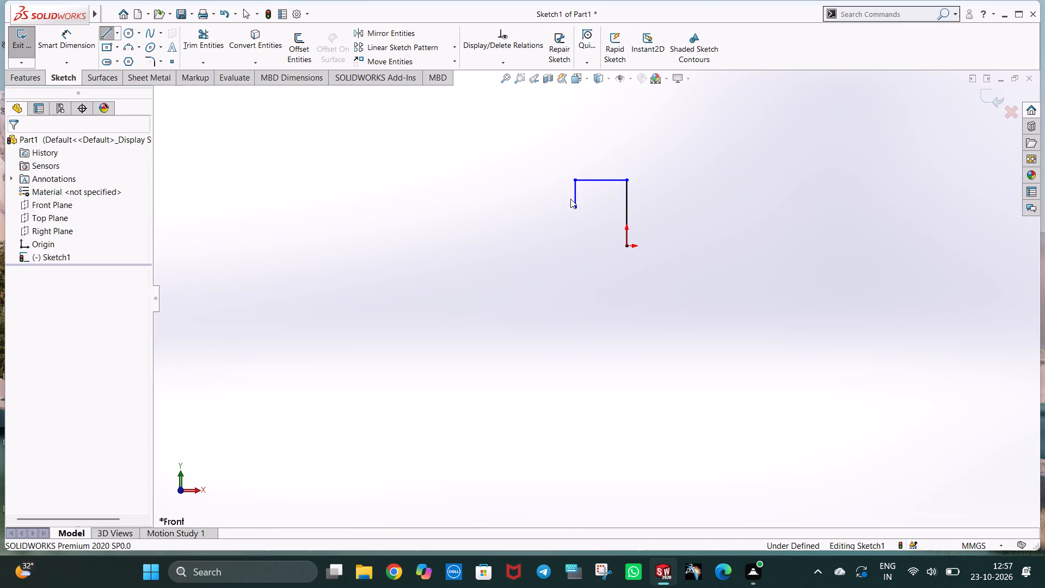
left_click(575, 193)
type("0.44")
key("Return")
key("Escape")
left_click(570, 225)
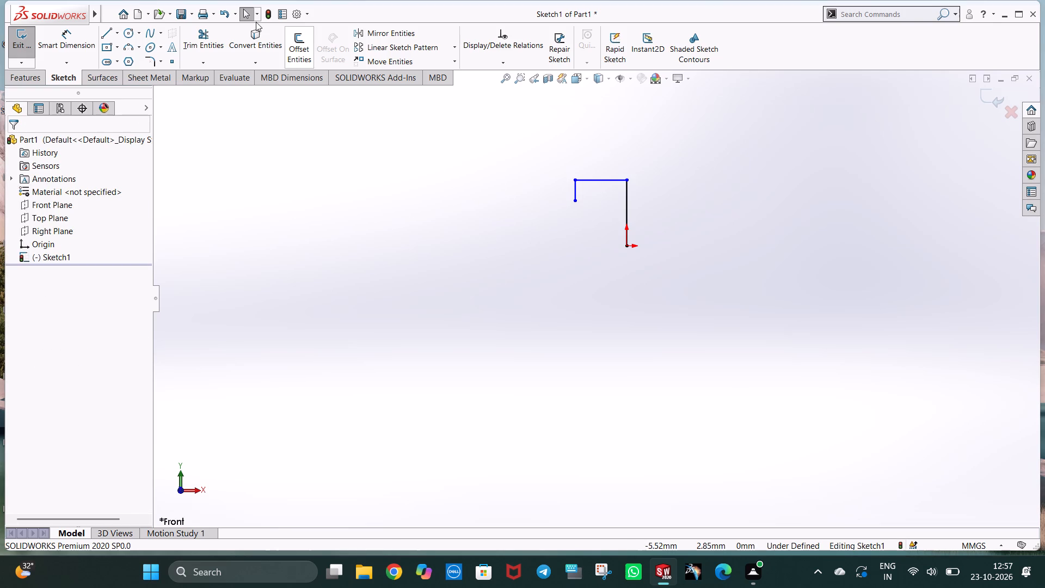
Sketch a horizontal line rightward from the short vertical's lower end, stopping about 0.35 mm short of the origin's vertical line.
left_click(104, 33)
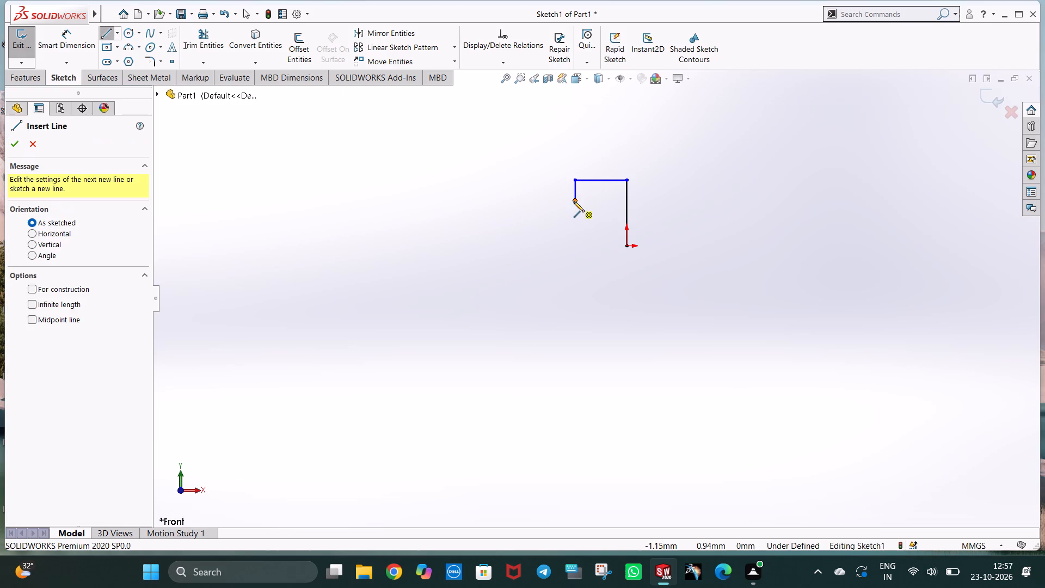
left_click(574, 201)
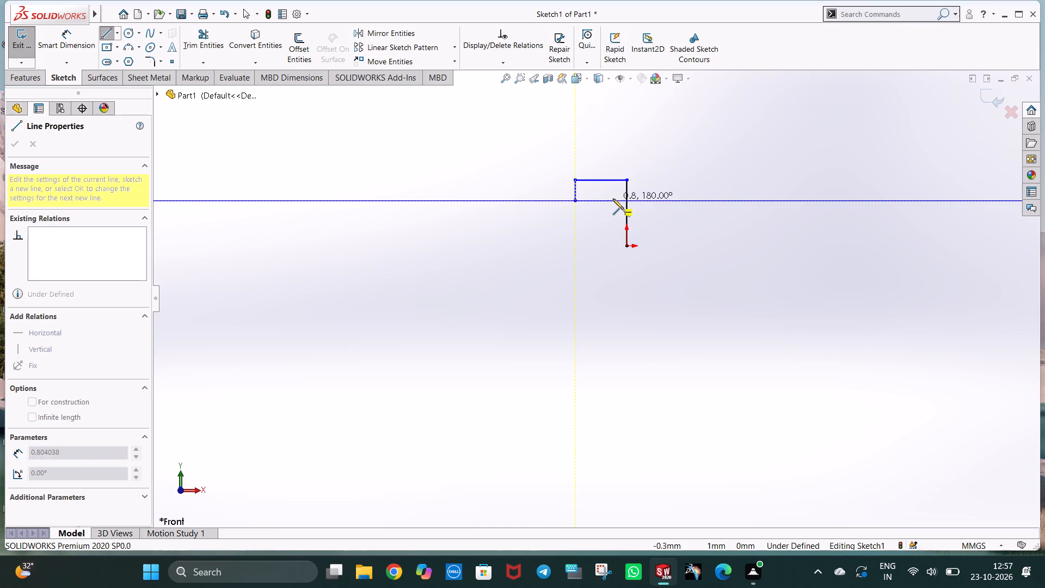
left_click(610, 201)
key("Escape")
key("Escape")
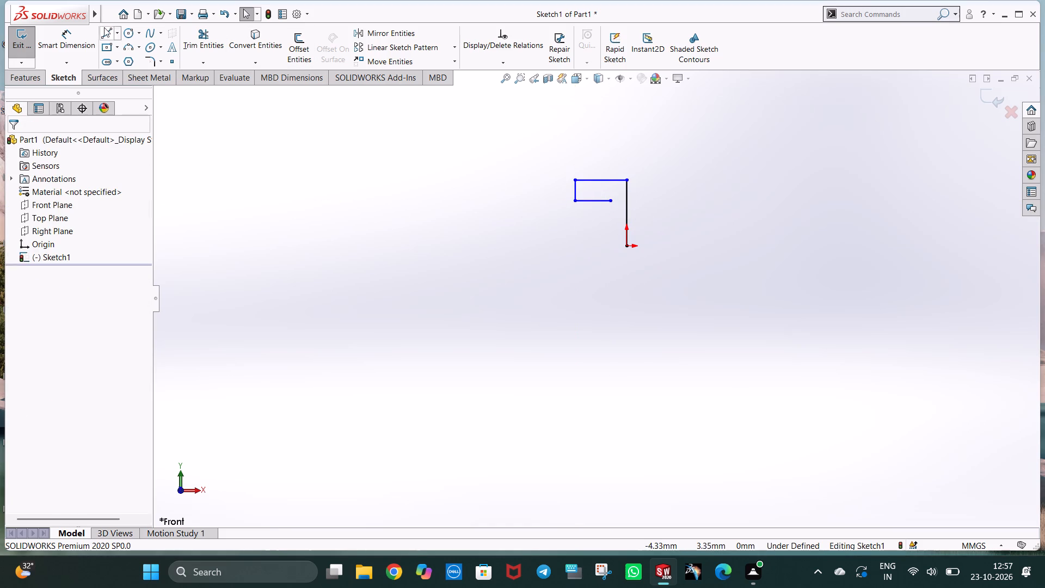
Dimension the gap between the lower horizontal line's free end and the origin's vertical line as 0.44 mm.
left_click(94, 35)
left_click(611, 202)
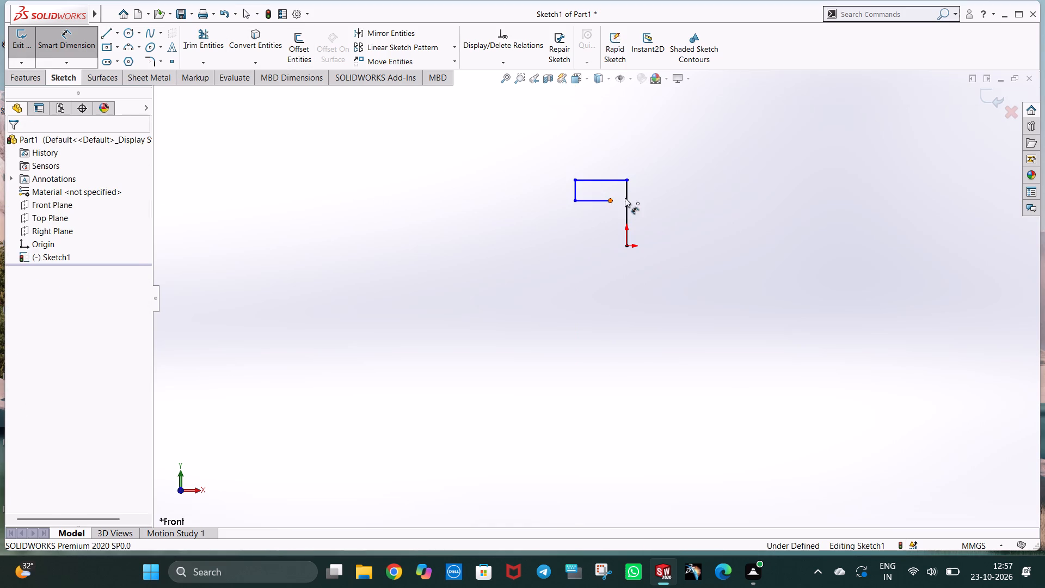
left_click(626, 196)
left_click(630, 161)
double_click(636, 159)
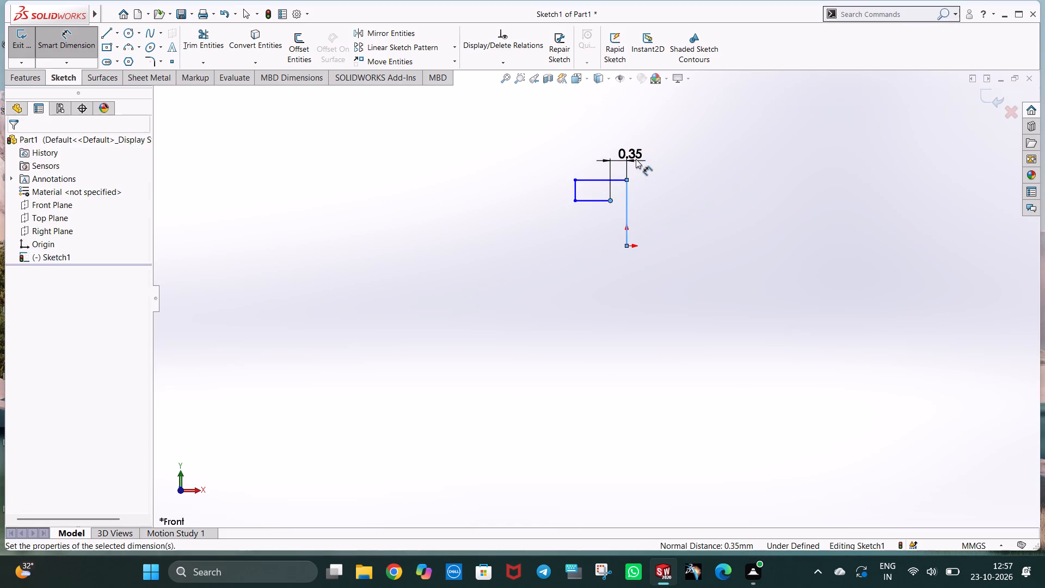
type("0.44")
key("Return")
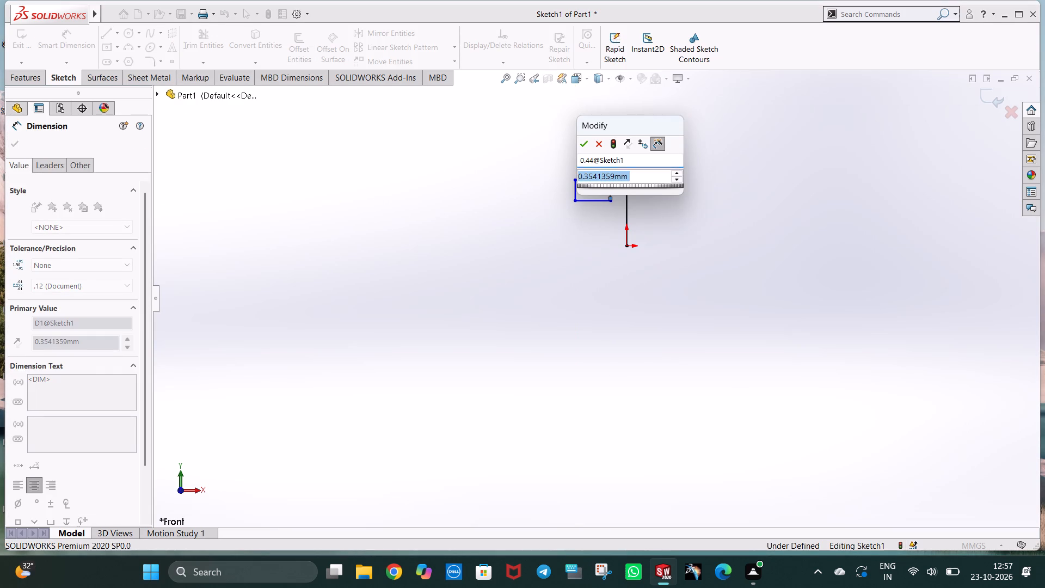
key("Escape")
key("Escape")
left_click(677, 180)
double_click(638, 155)
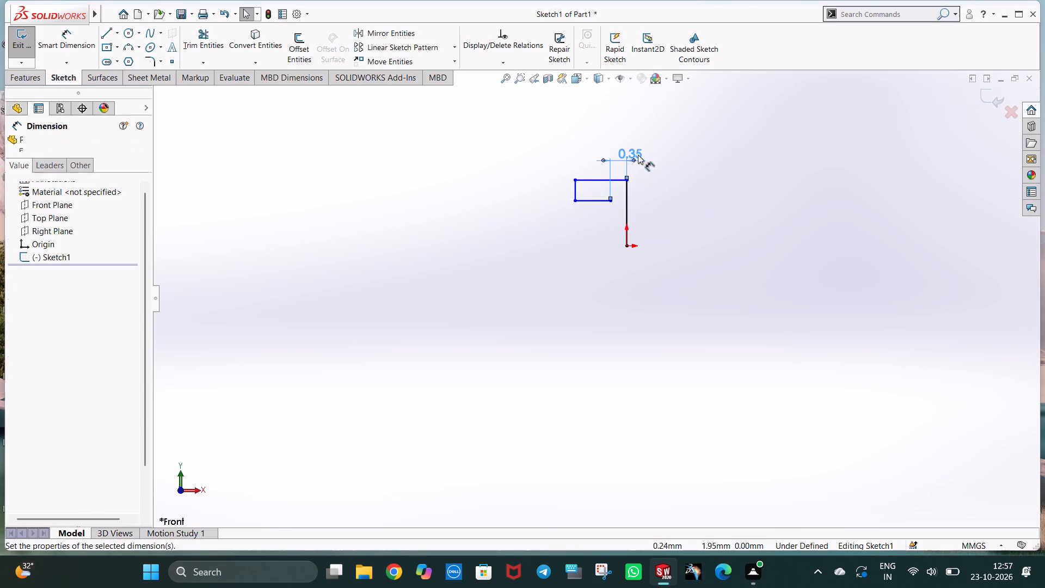
type("0.44")
key("Return")
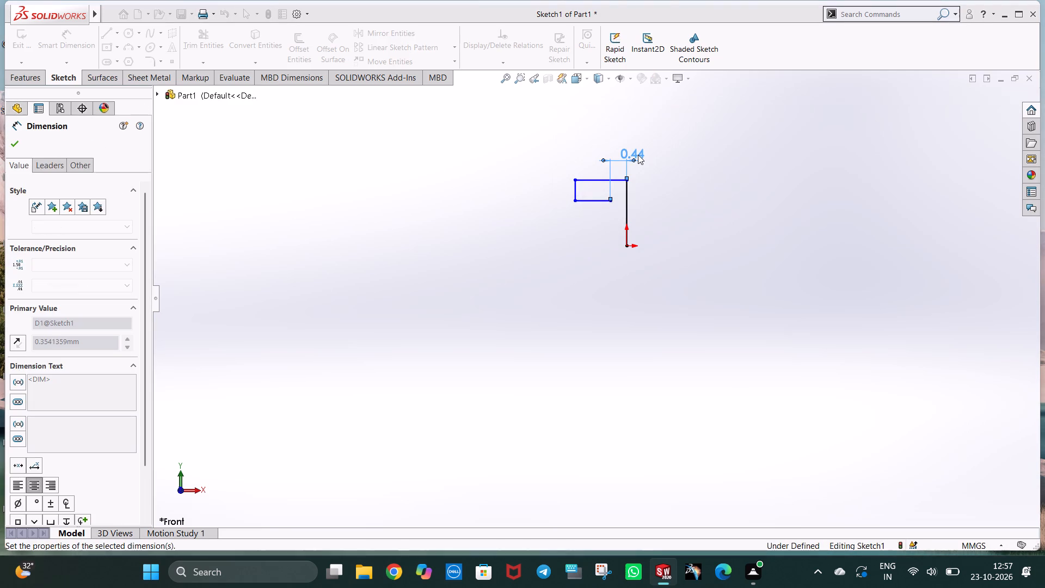
key("Escape")
left_click(655, 169)
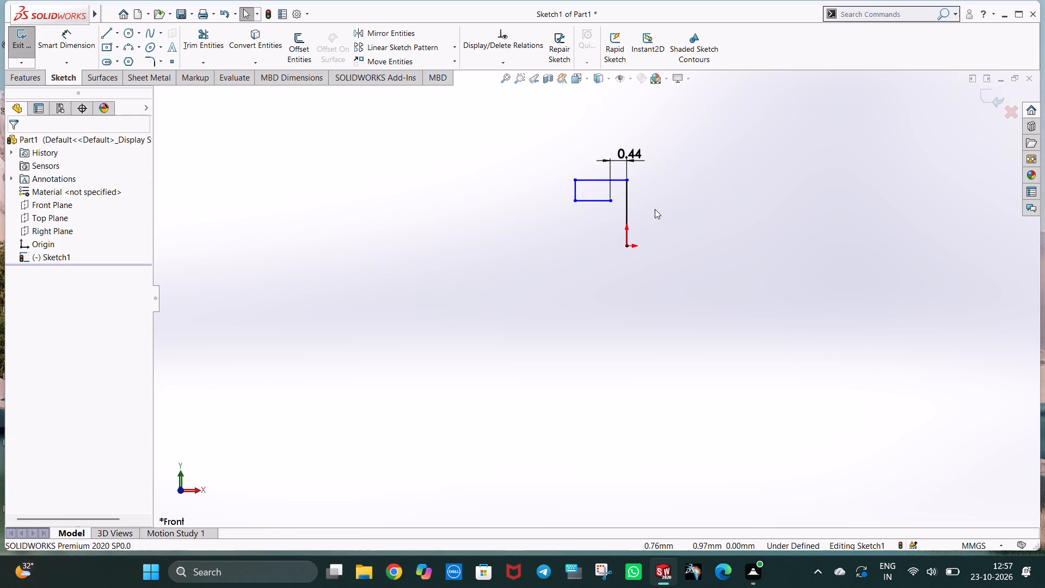
Sketch a vertical line downward from the lower horizontal line's free end, ending slightly below the origin.
left_click(107, 33)
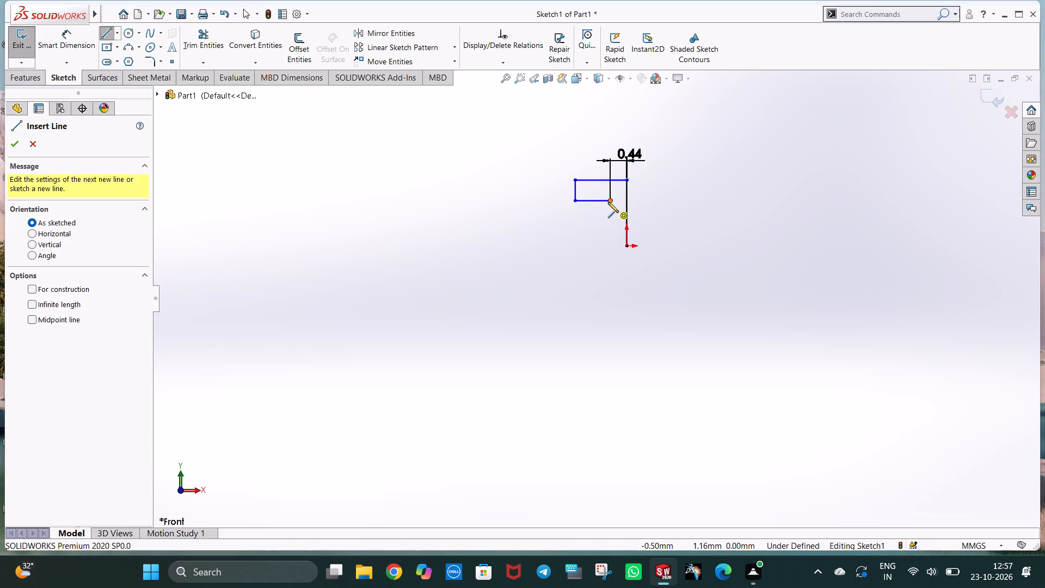
left_click(610, 200)
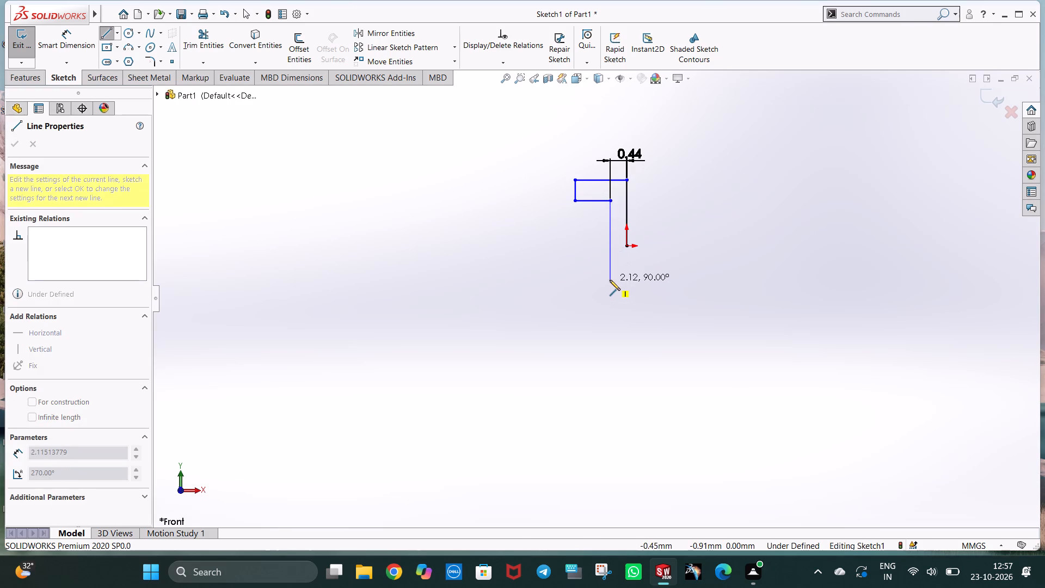
left_click(610, 268)
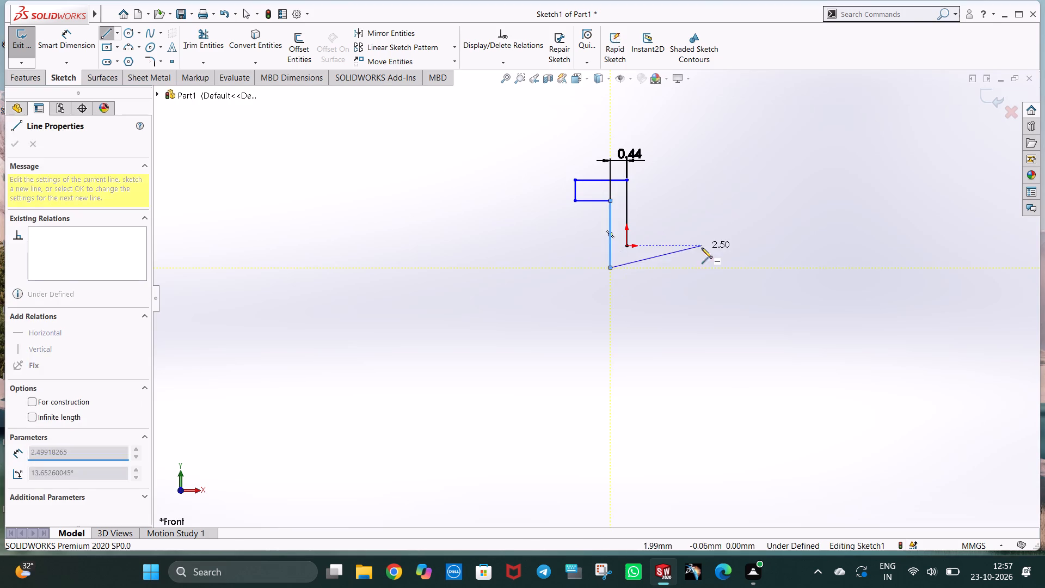
key("Escape")
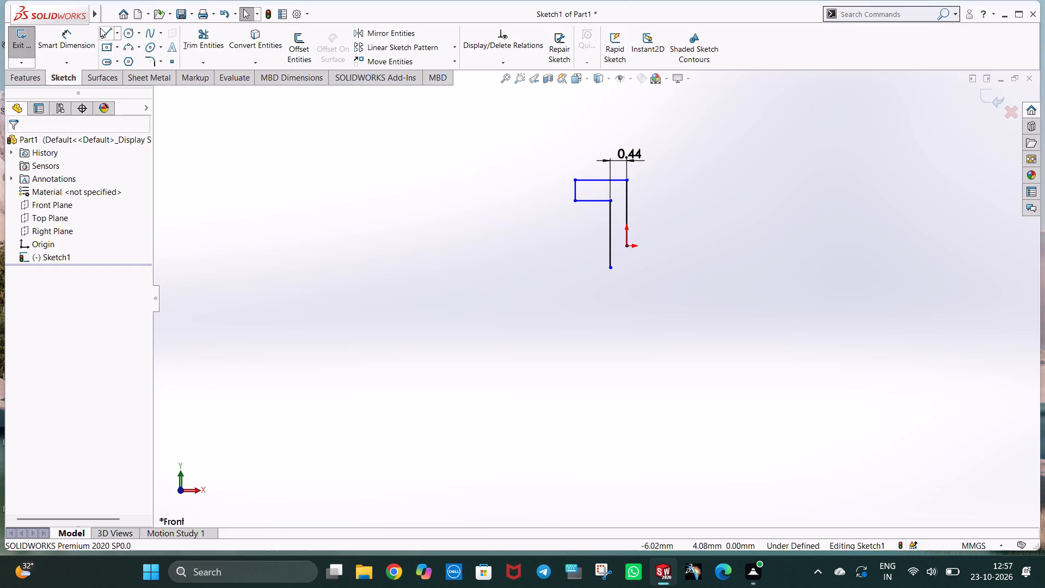
Sketch a vertical line downward from the origin, ending below the neighbouring vertical line's lower end.
left_click(101, 29)
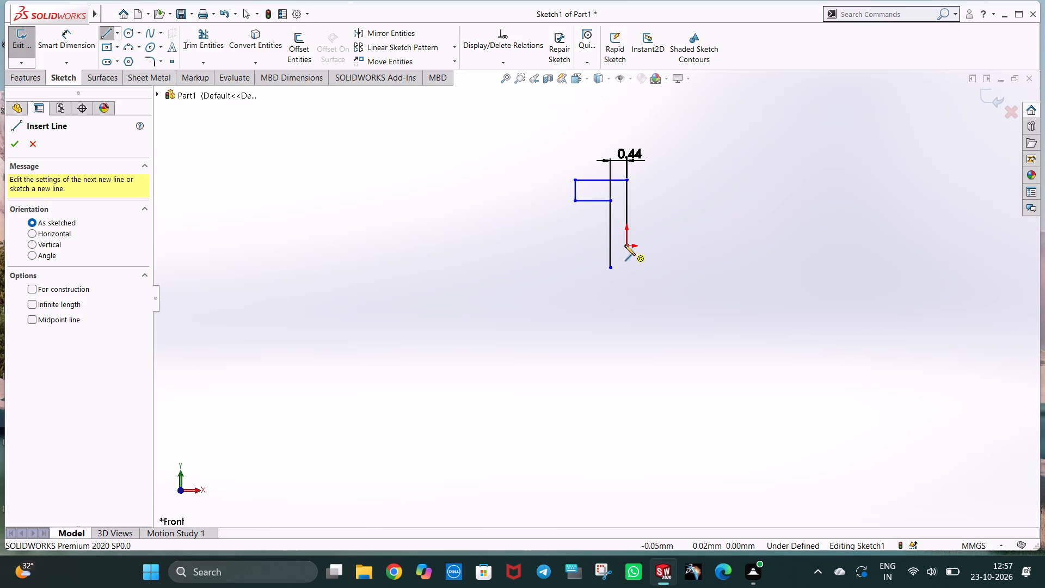
left_click(626, 246)
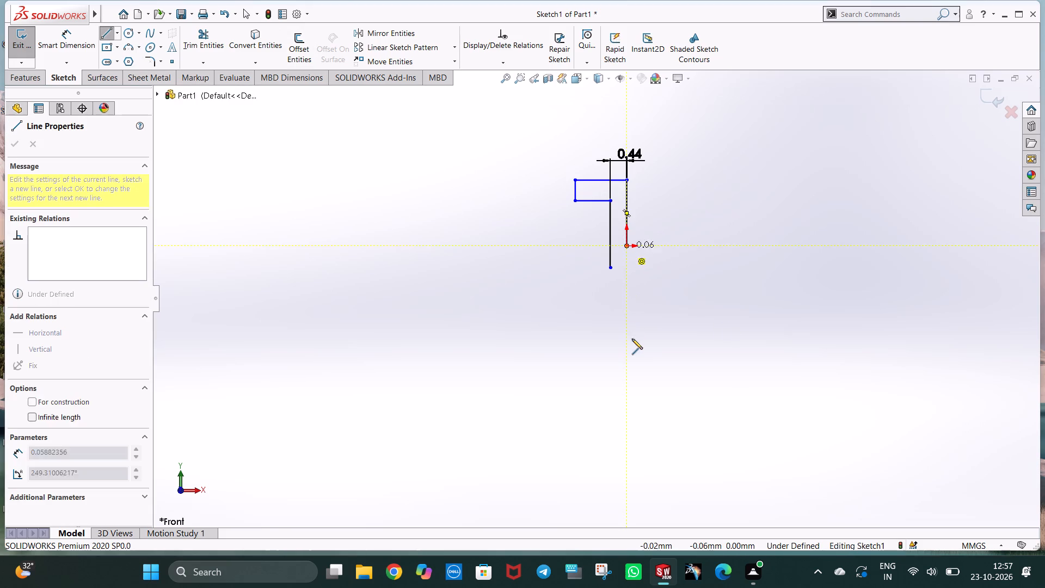
left_click(628, 299)
key("Escape")
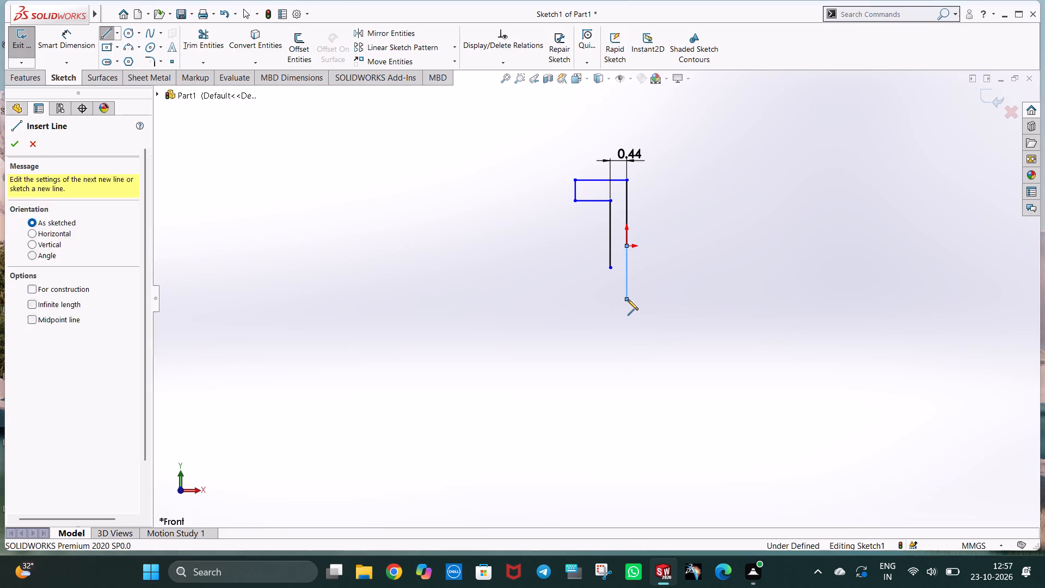
Dimension the vertical line running down from the origin as 1.4 mm.
left_click(67, 50)
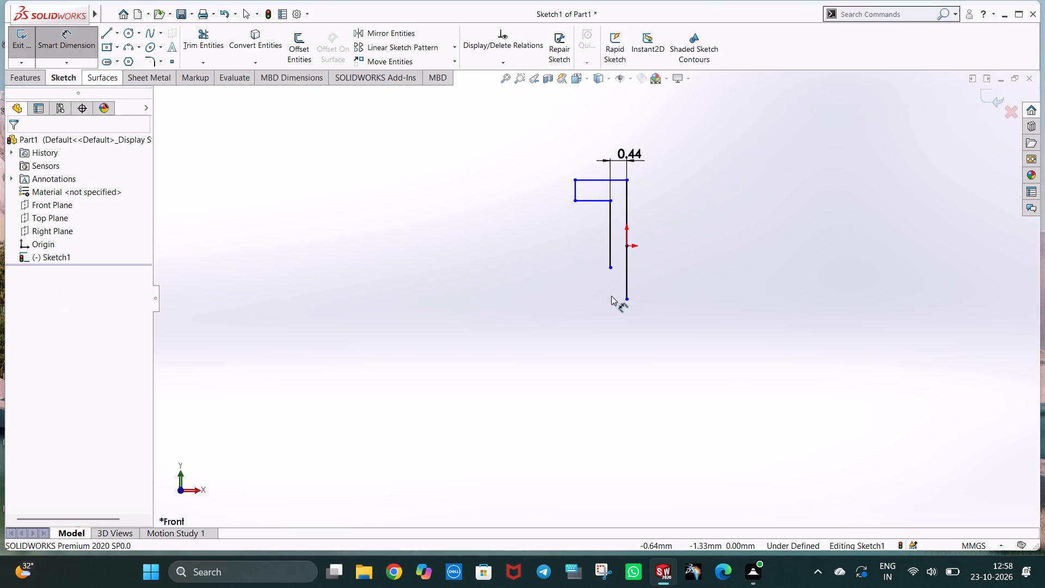
left_click(626, 280)
left_click(653, 275)
type("1.")
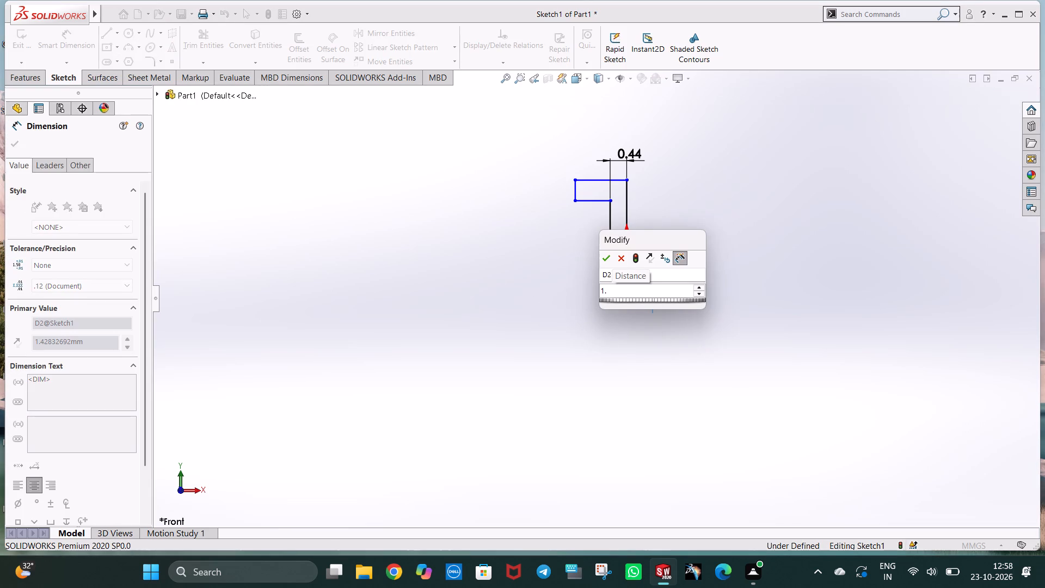
key("4")
key("Return")
key("Escape")
left_click(694, 230)
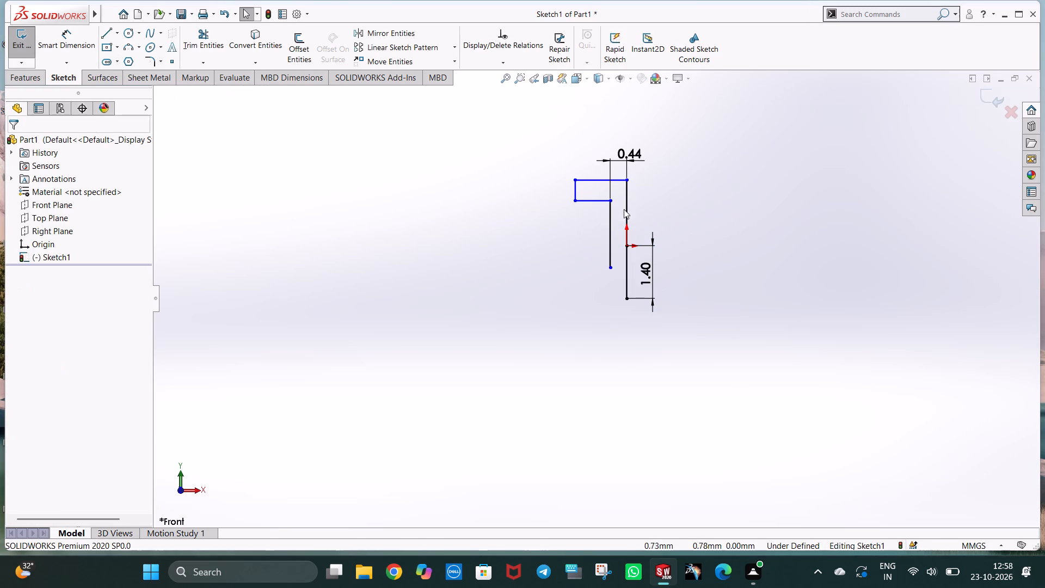
Dimension the vertical line running up from the origin as 1.4 mm.
left_click(56, 36)
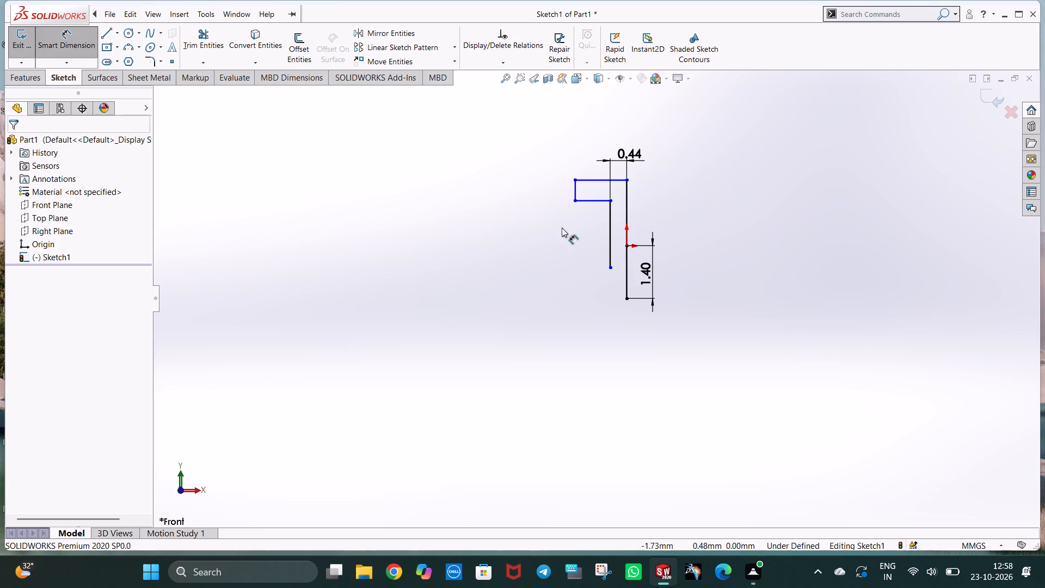
left_click(626, 197)
left_click(643, 205)
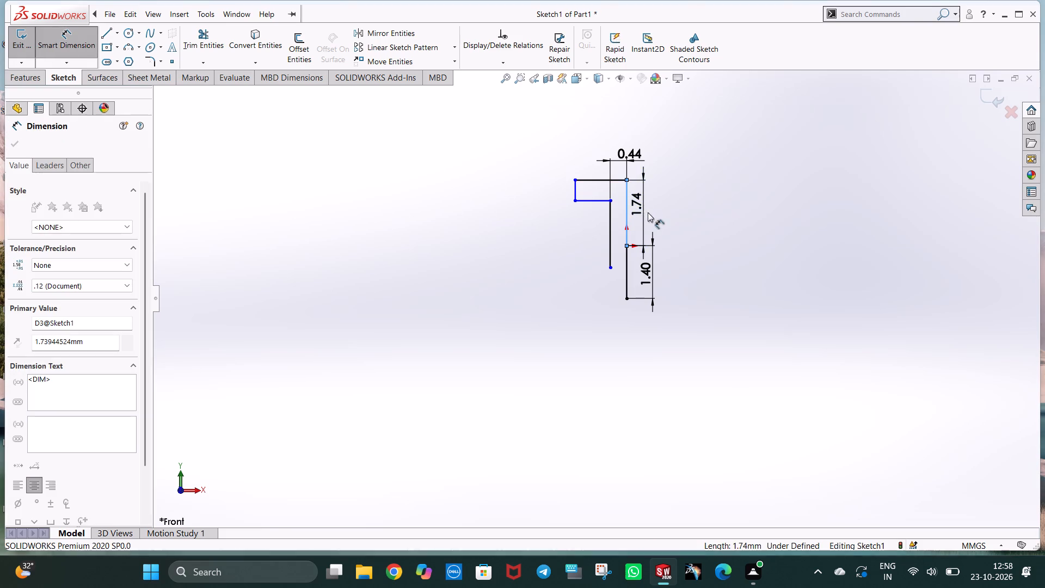
type("1.4")
key("Return")
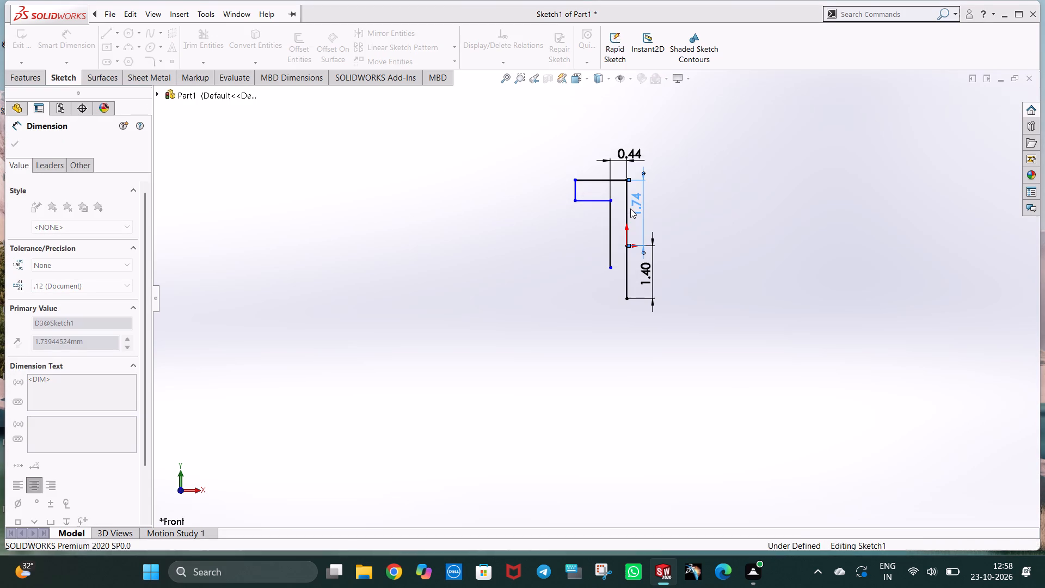
key("Escape")
left_click(665, 197)
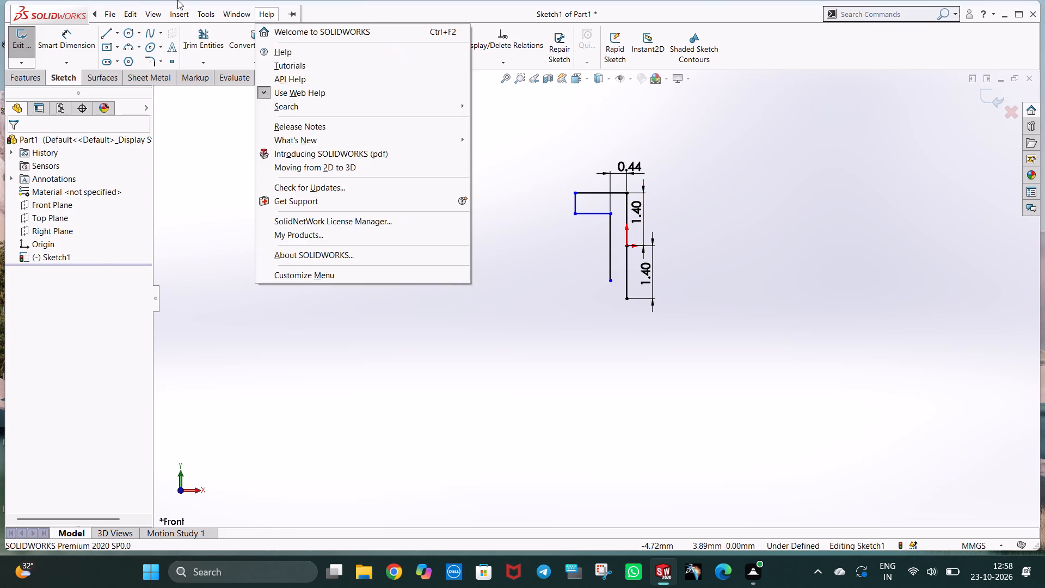
left_click(397, 169)
Sketch a horizontal line about 2.64 mm long leftward from the lower end of the origin's vertical line.
left_click(109, 32)
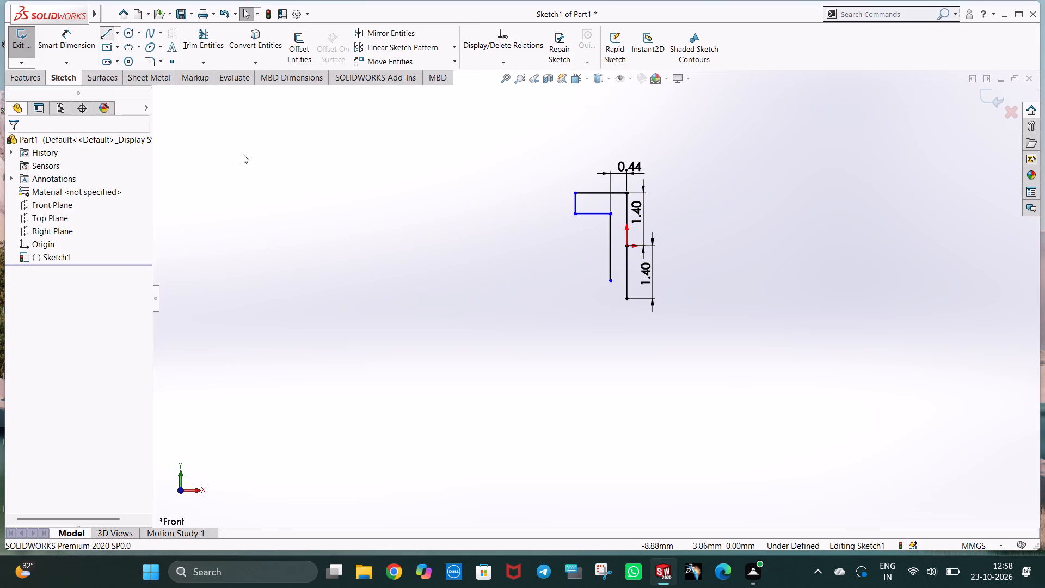
left_click(626, 298)
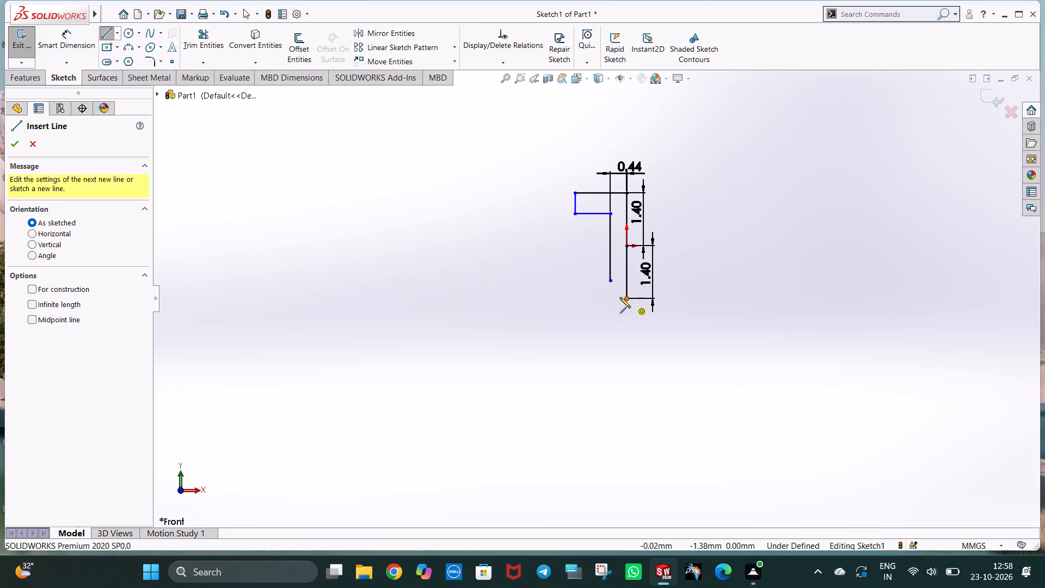
left_click(527, 301)
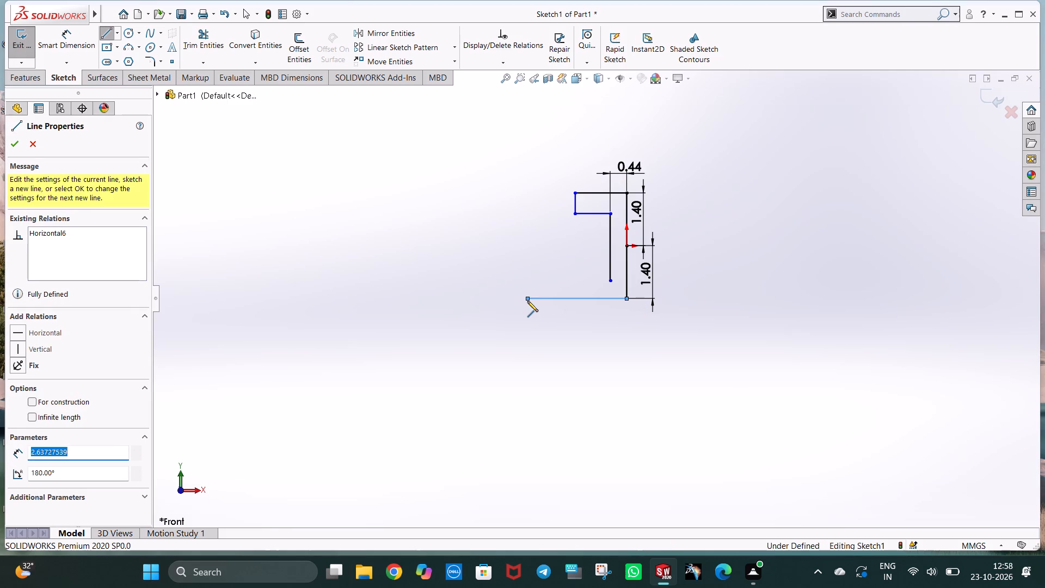
key("Escape")
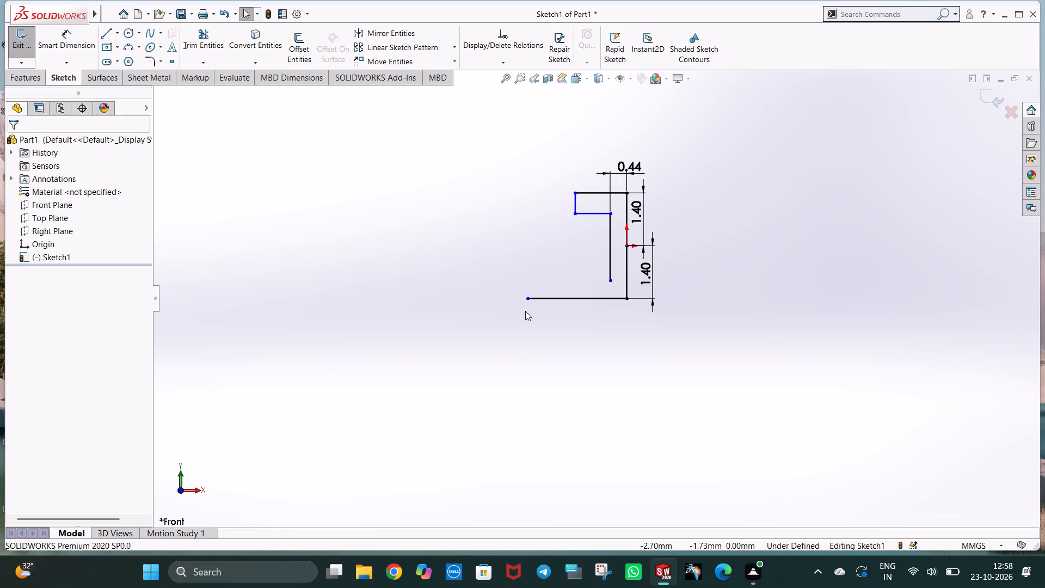
Dimension the bottom horizontal line's length as 1.6 mm.
left_click(82, 48)
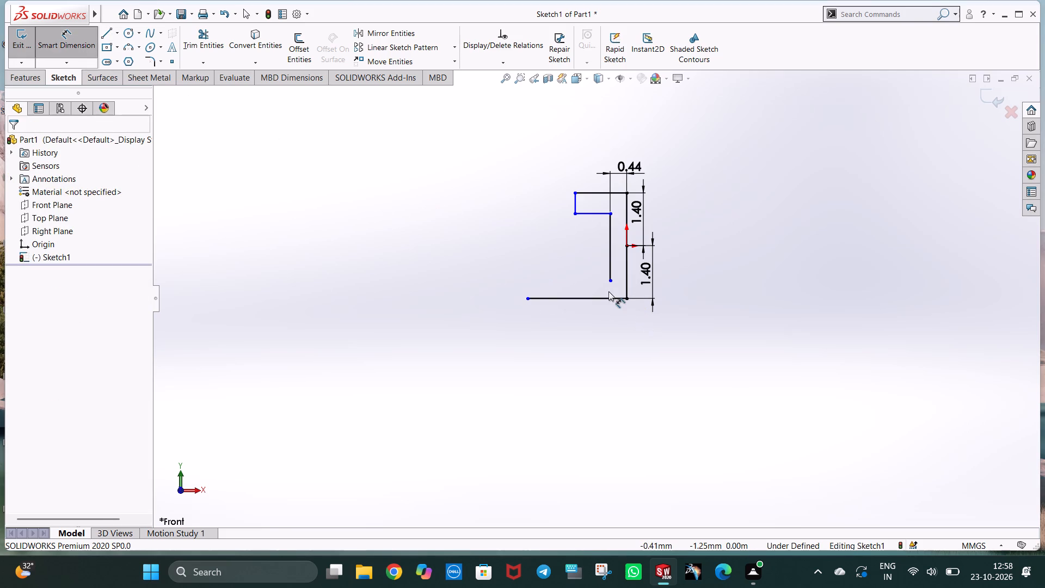
left_click(608, 297)
left_click(586, 327)
double_click(586, 318)
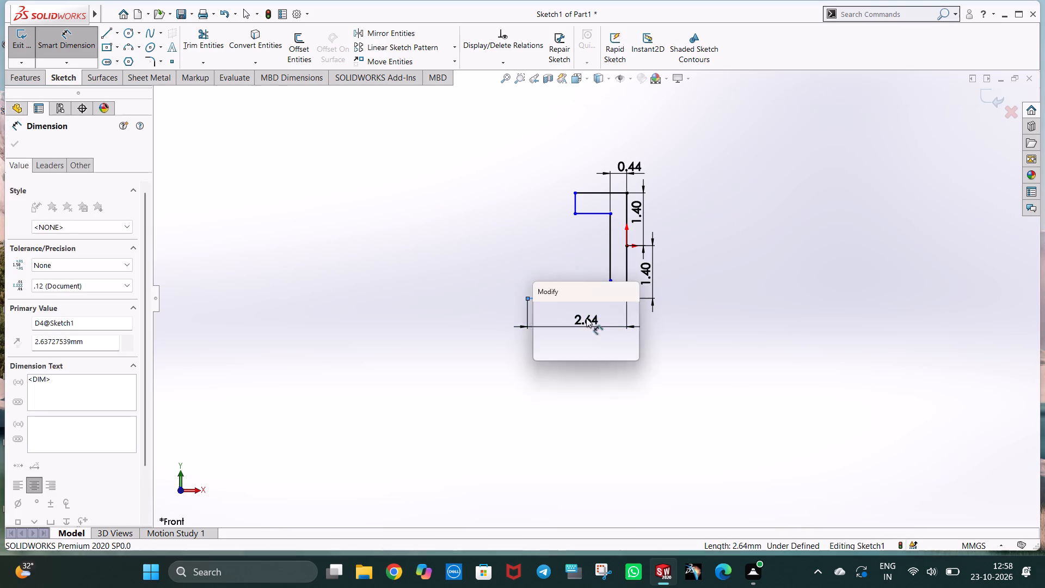
type("1.")
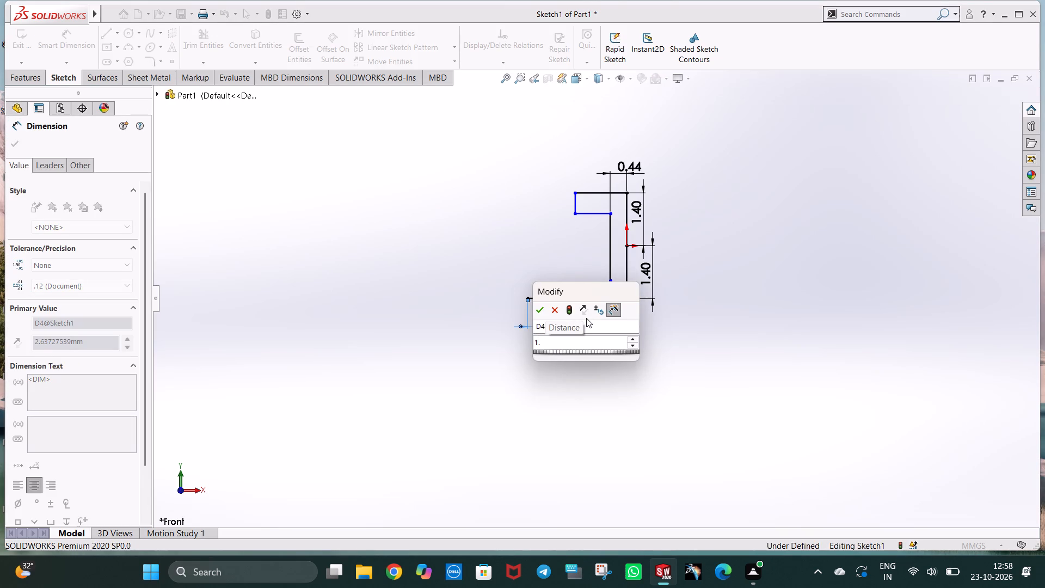
key("5")
key("BackSpace")
key("6")
key("Return")
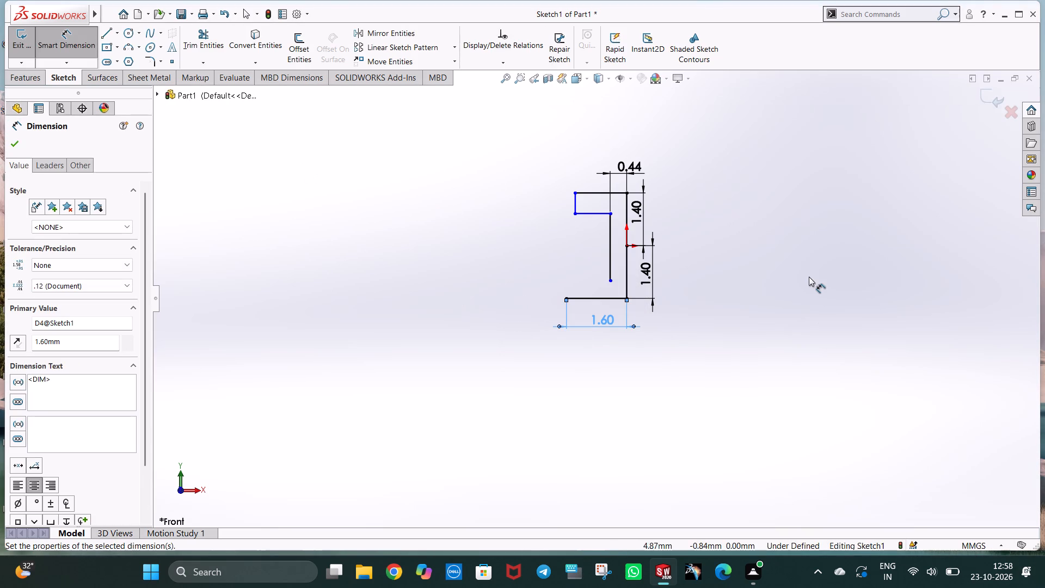
left_click(809, 277)
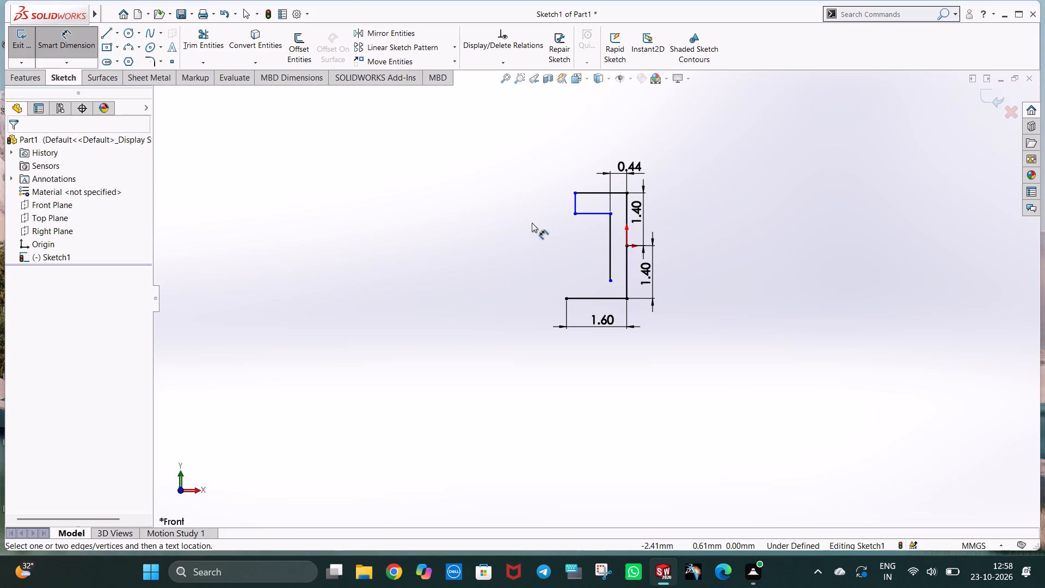
Sketch a short vertical line about 0.22 mm long upward from the bottom line's free end.
left_click(107, 38)
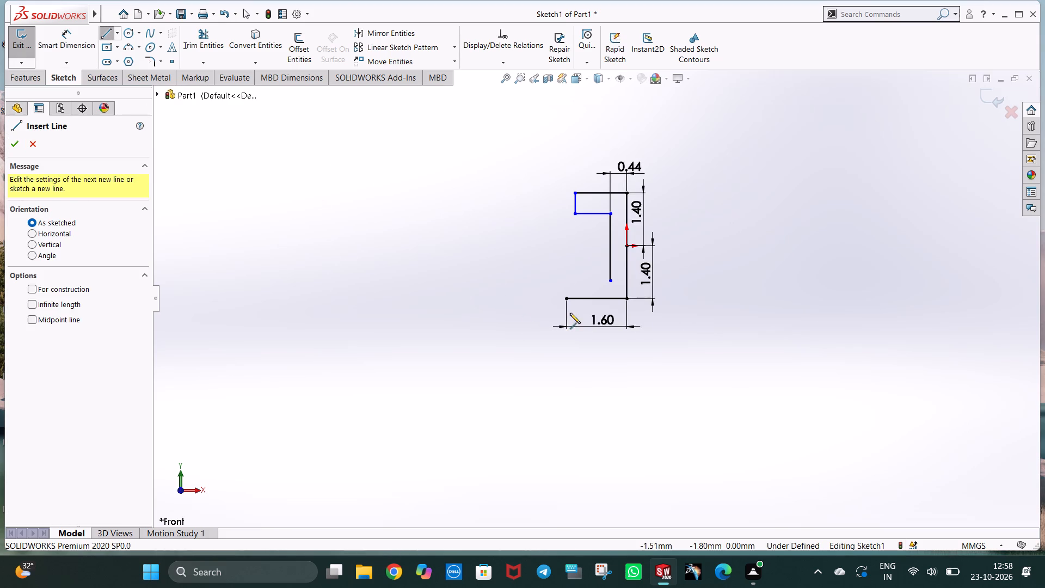
left_click(567, 298)
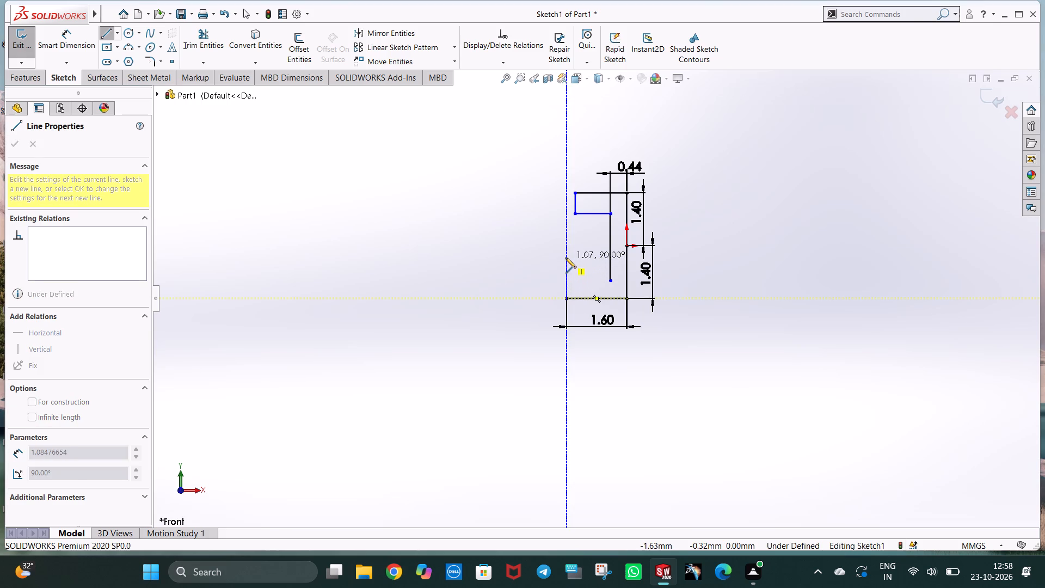
left_click(567, 290)
key("Escape")
Set the length of the short vertical line at the bottom line's free end to 0.16 mm.
scroll(573, 290, "down", 3)
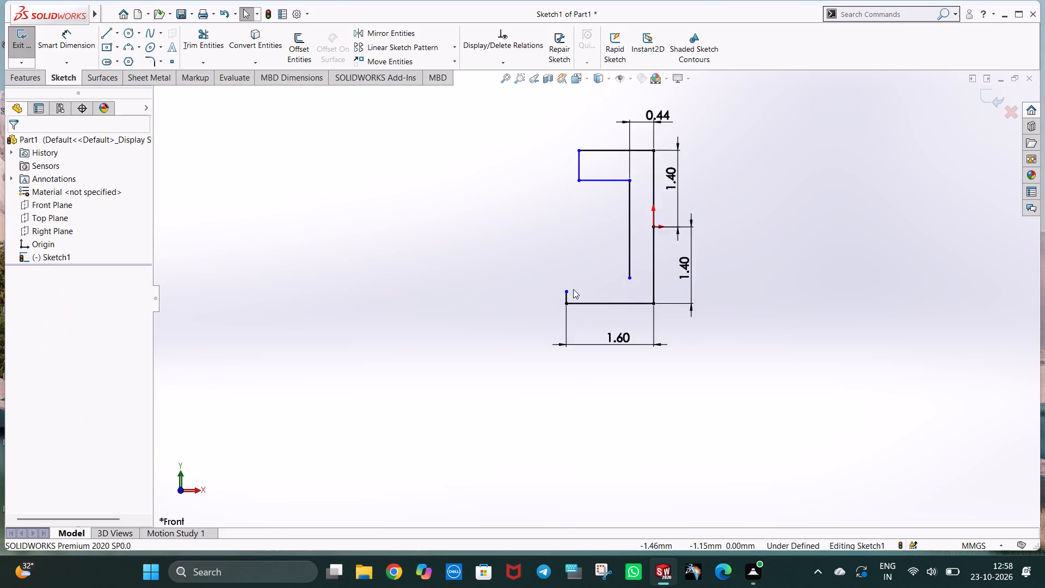
left_click(567, 301)
type("0.16")
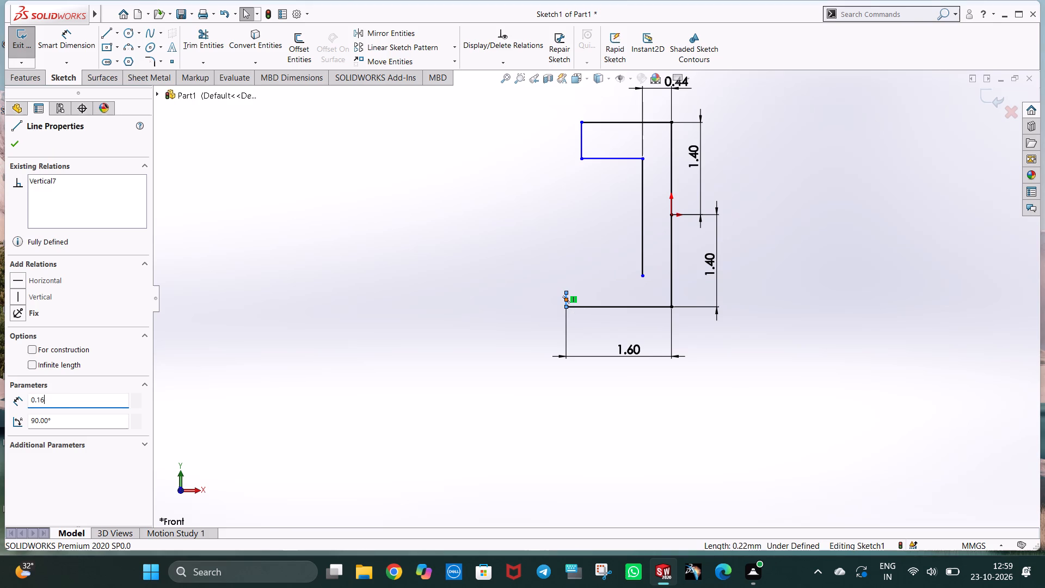
key("Return")
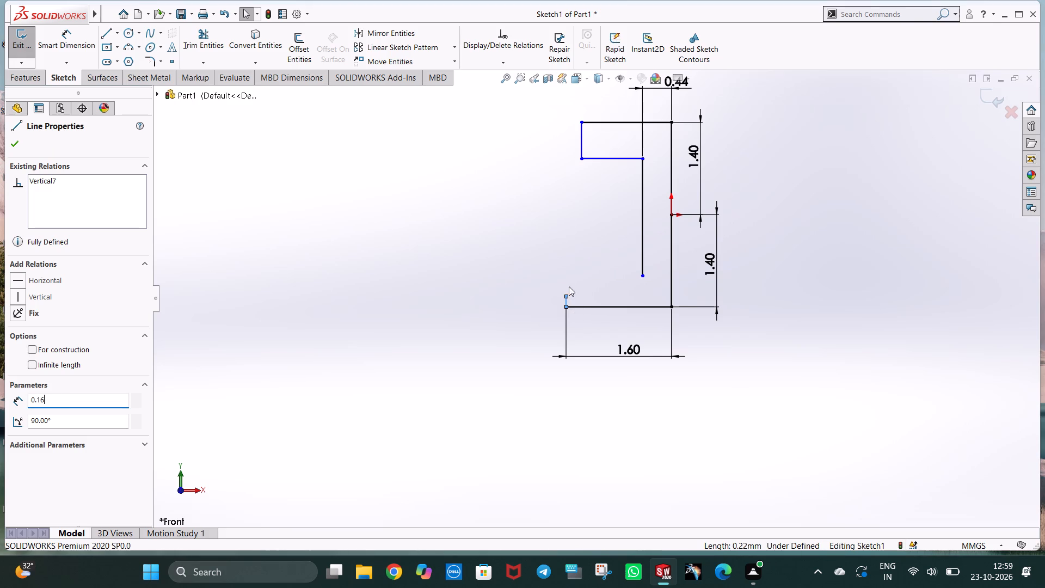
key("Escape")
Sketch a sloped line from the short vertical's upper end to the inner vertical line's lower end, closing the profile.
left_click(108, 35)
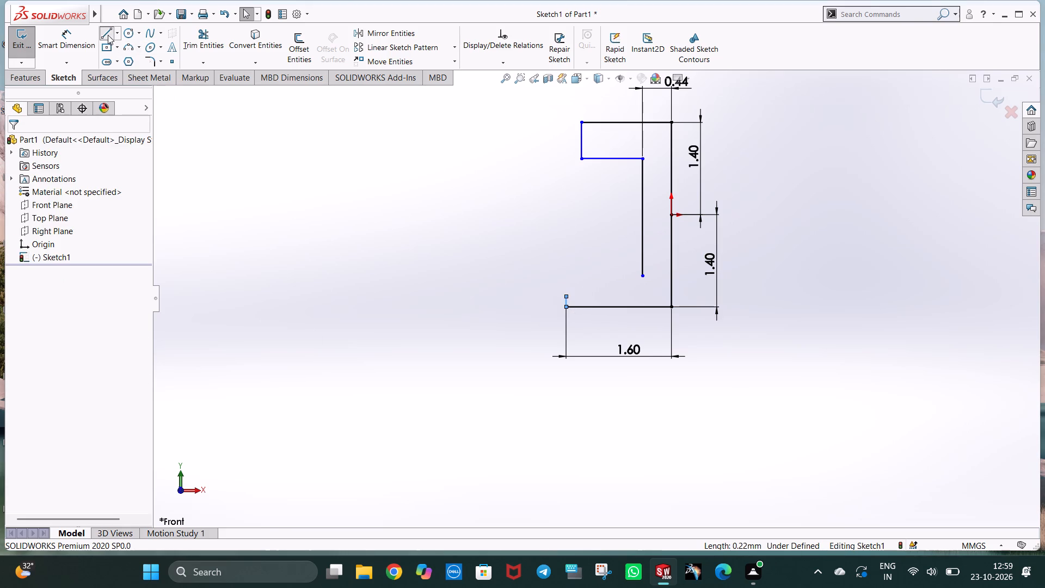
left_click(567, 296)
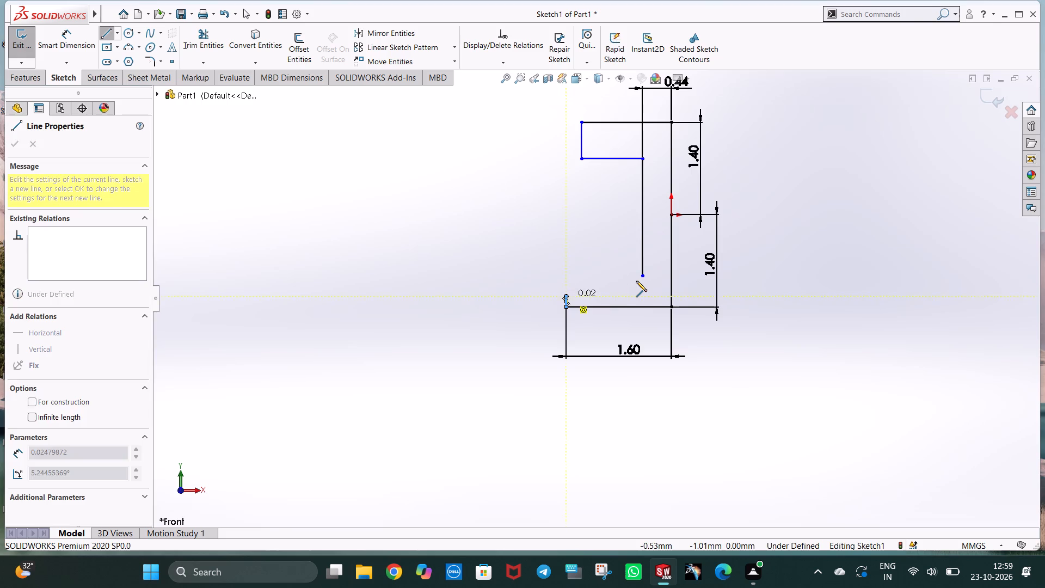
left_click(643, 275)
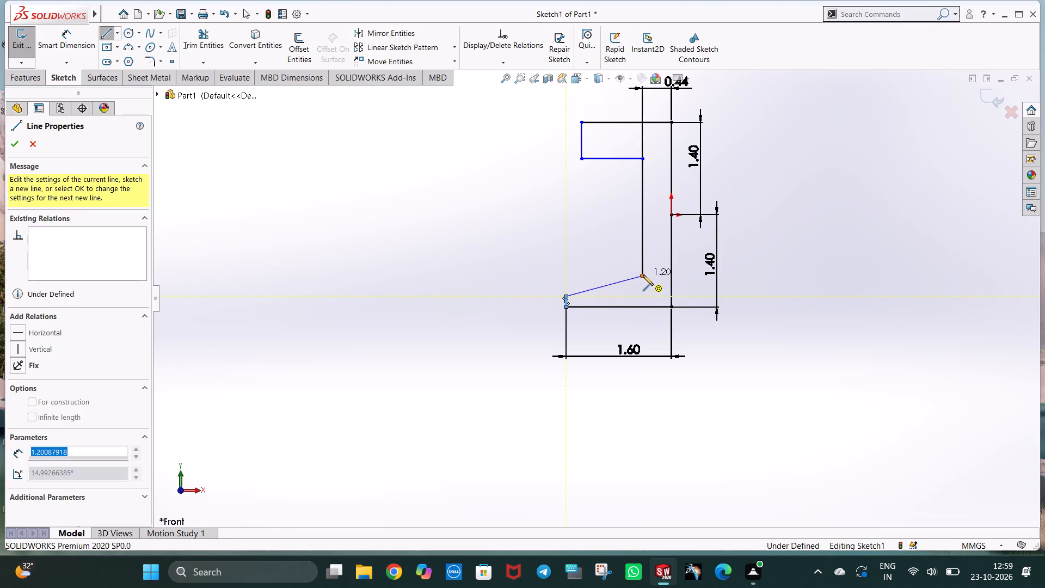
key("Escape")
key("Escape")
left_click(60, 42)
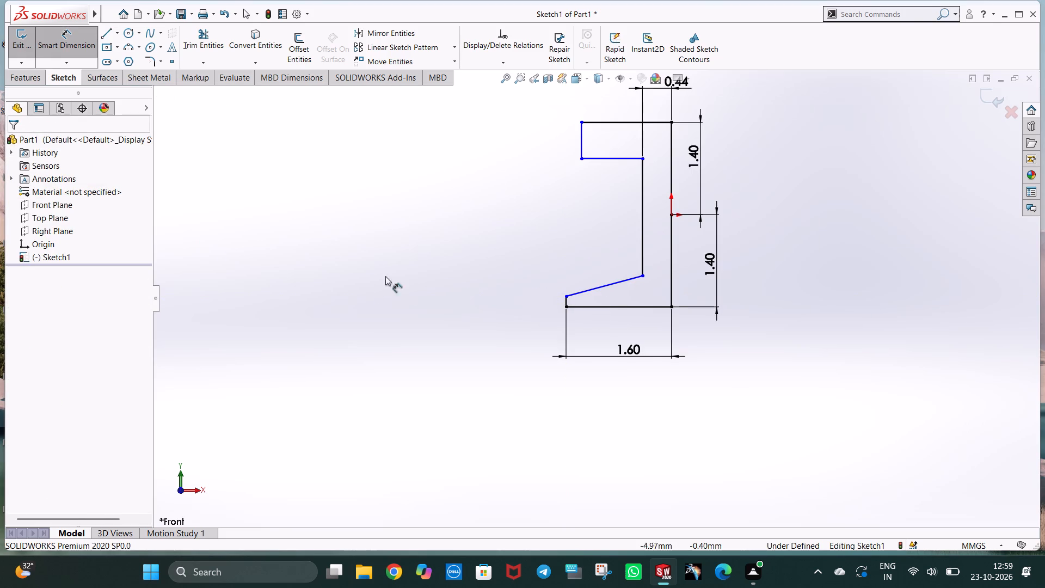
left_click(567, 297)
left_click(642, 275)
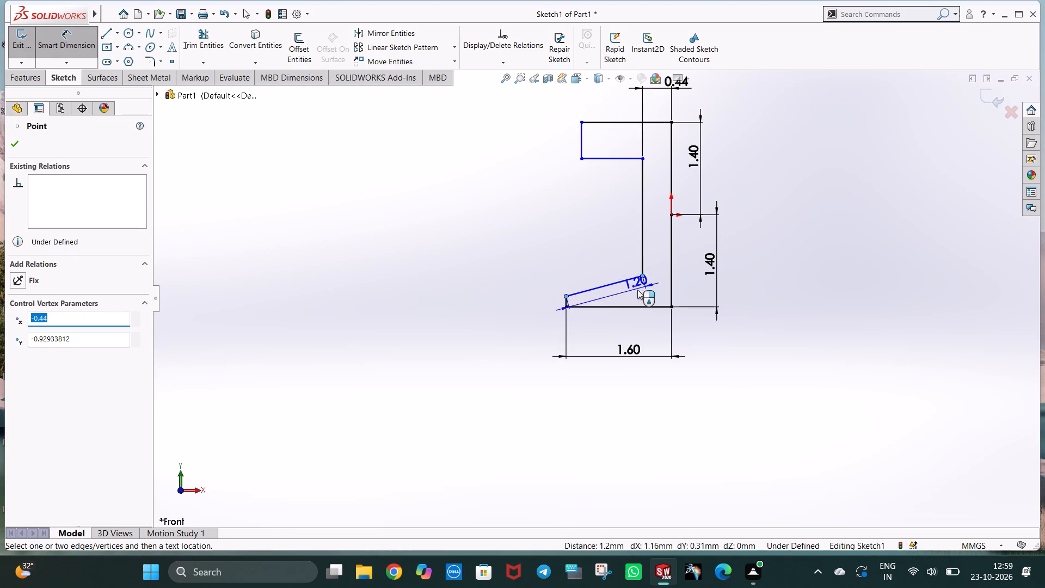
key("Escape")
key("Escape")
Sketch a horizontal centerline about 0.66 mm long from the short vertical's upper end into the profile, beneath the sloped line.
scroll(591, 294, "down", 3)
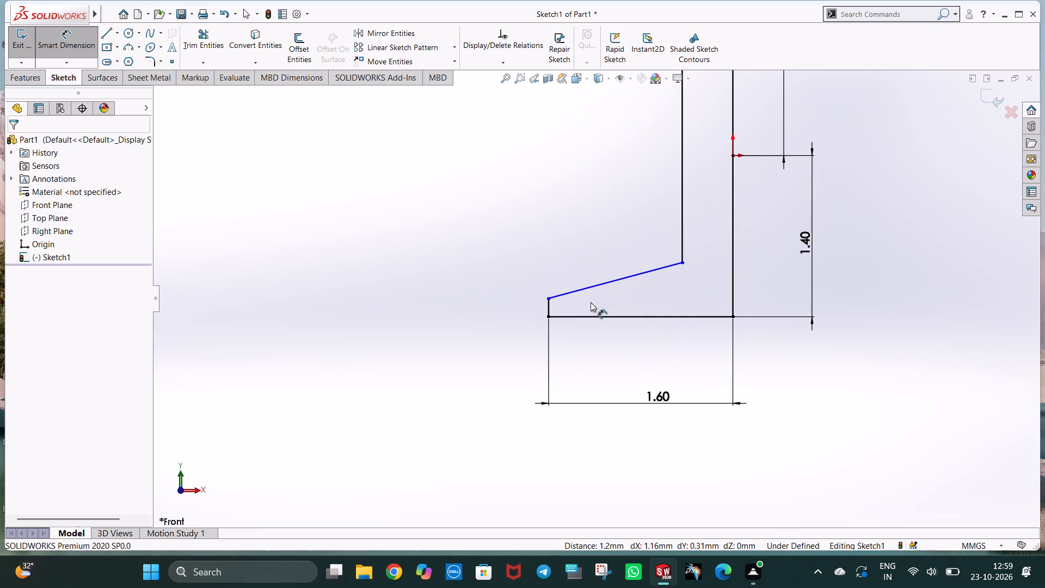
left_click(120, 33)
left_click(130, 53)
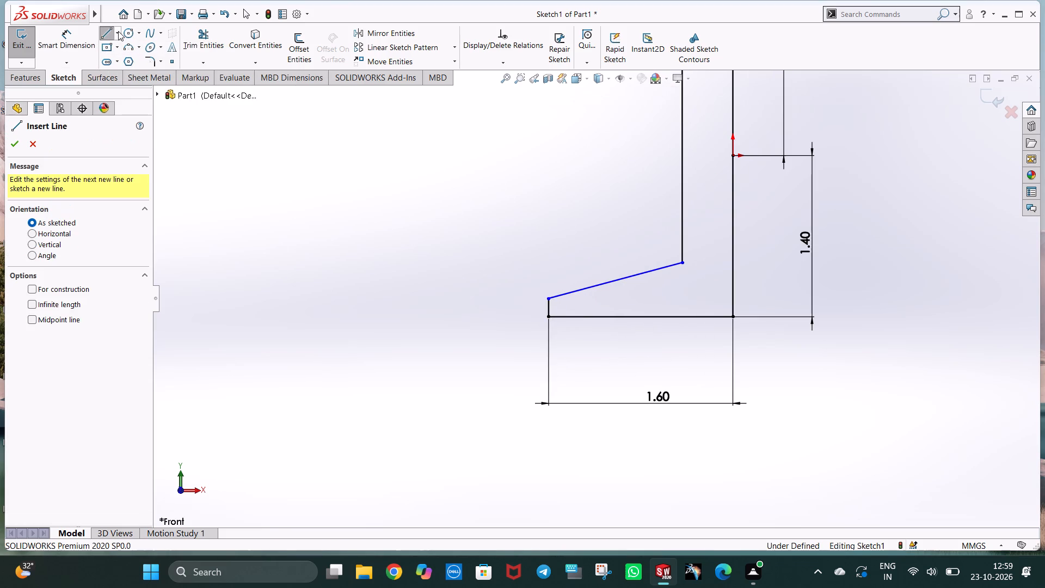
left_click(118, 31)
left_click(133, 59)
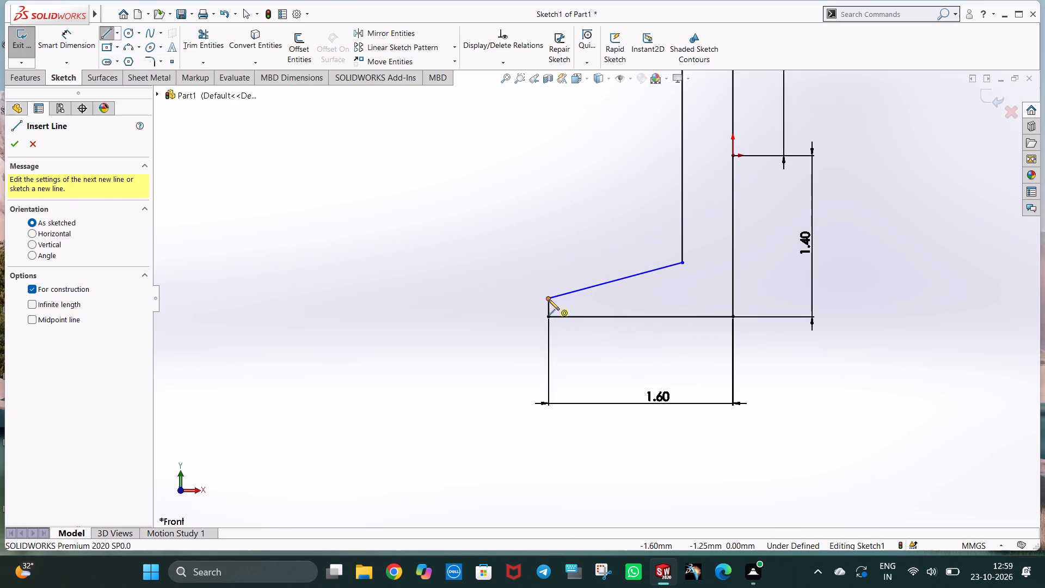
left_click(549, 299)
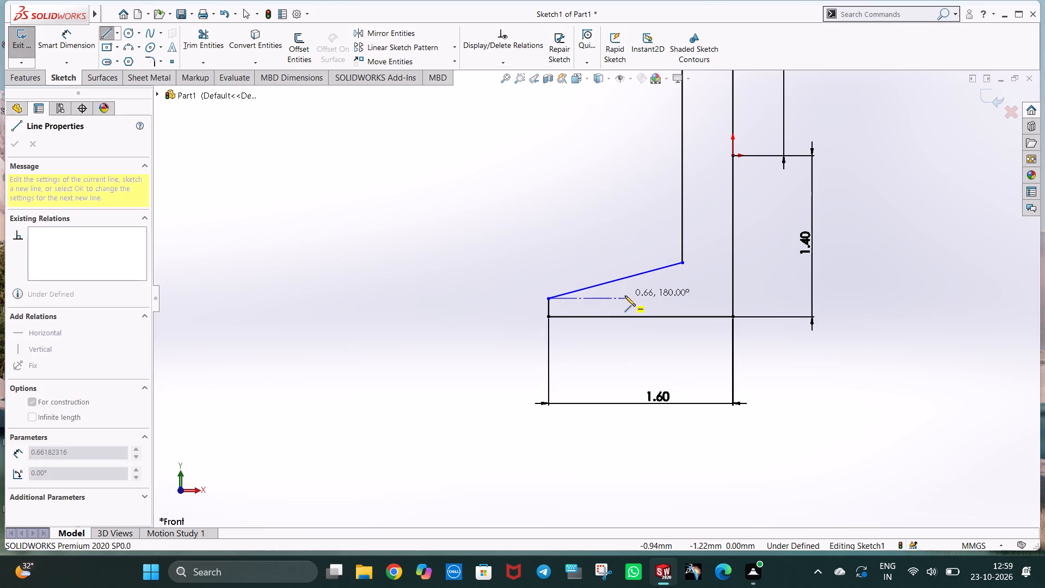
left_click(625, 296)
key("Escape")
Set the angle between the sloped line and the horizontal centerline to 30°.
left_click(63, 36)
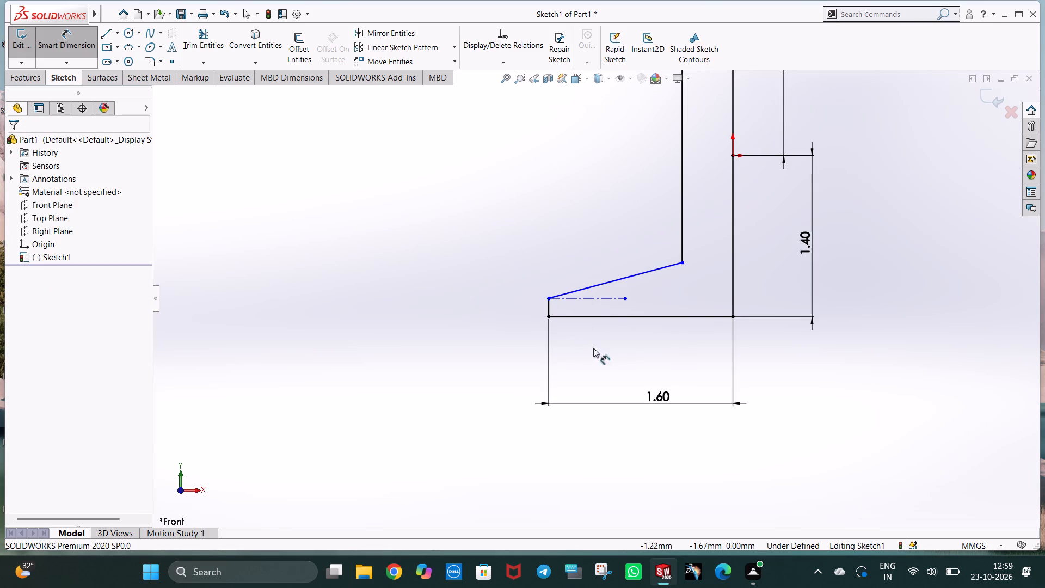
left_click(600, 297)
left_click(605, 281)
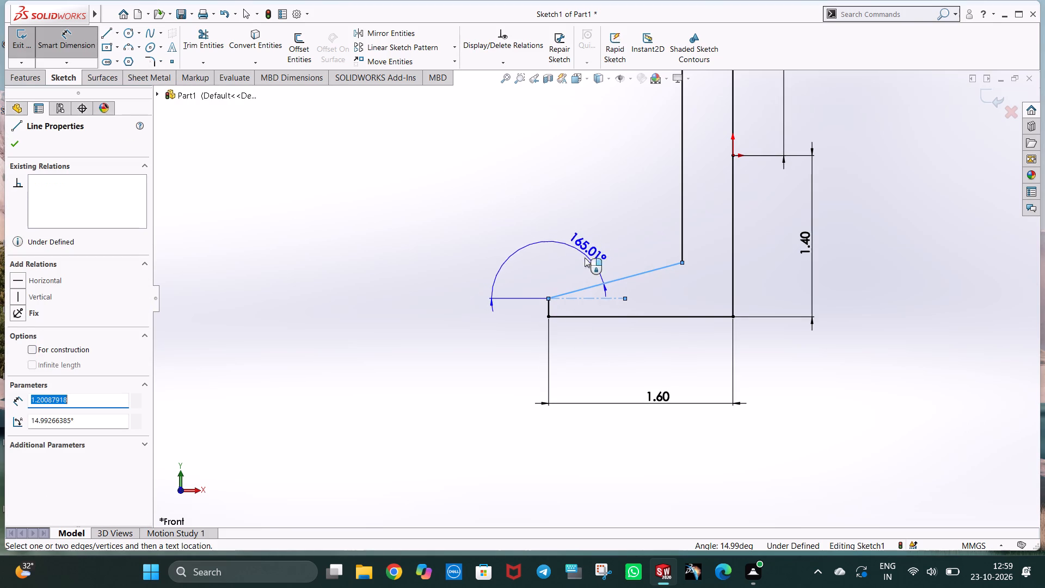
left_click(650, 289)
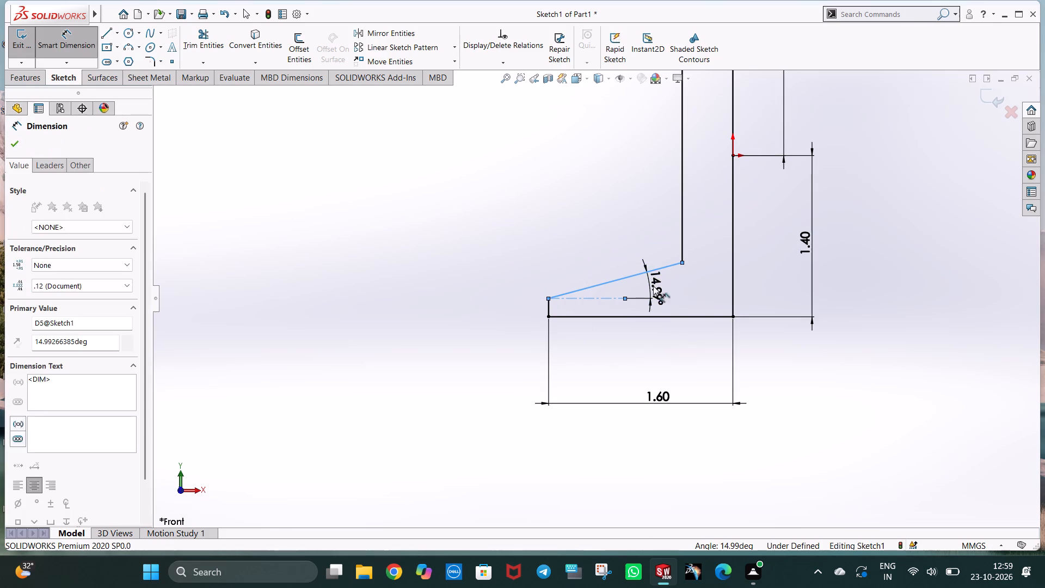
type("30")
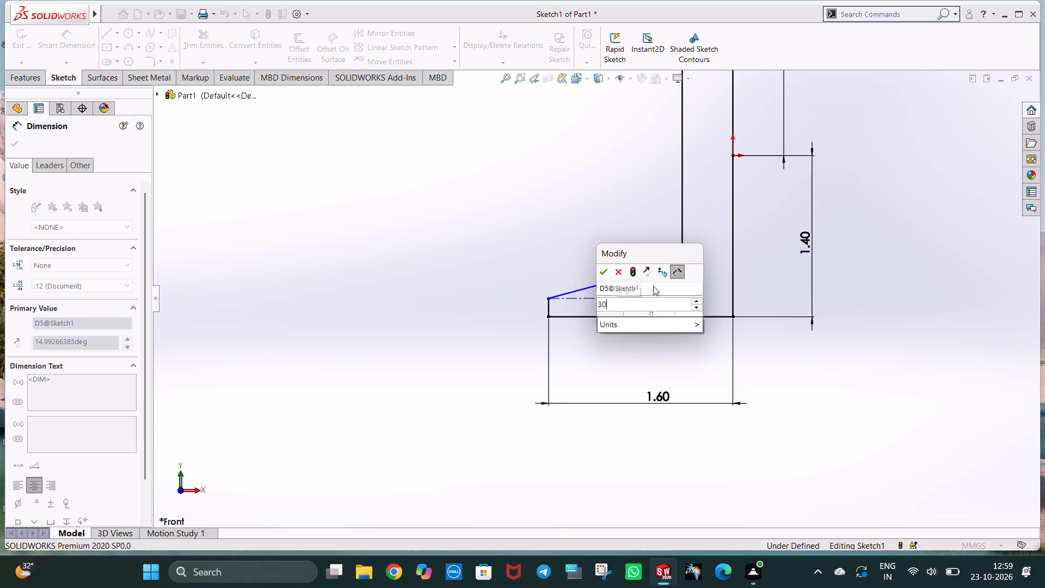
key("Return")
key("Escape")
left_click(857, 265)
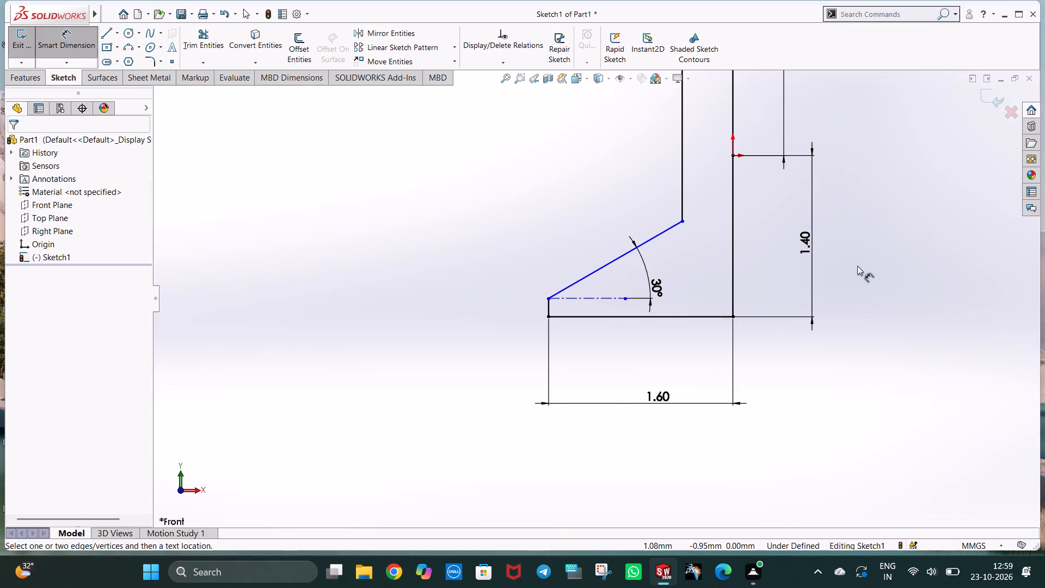
Set the length of the upper flange's vertical end line to 0.44 mm.
scroll(723, 209, "up", 3)
scroll(658, 158, "up", 1)
scroll(604, 180, "down", 2)
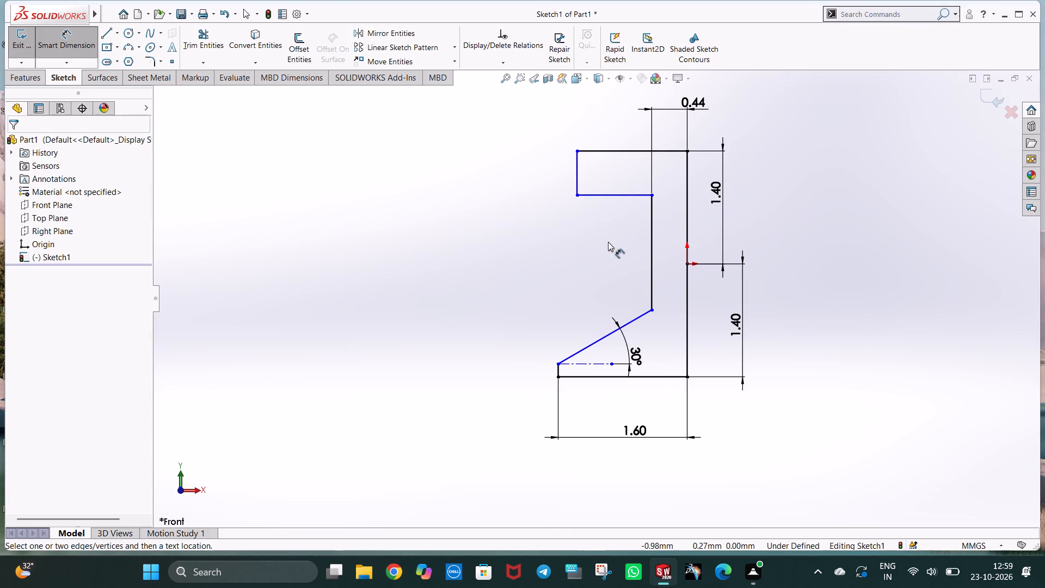
left_click(575, 175)
left_click(543, 175)
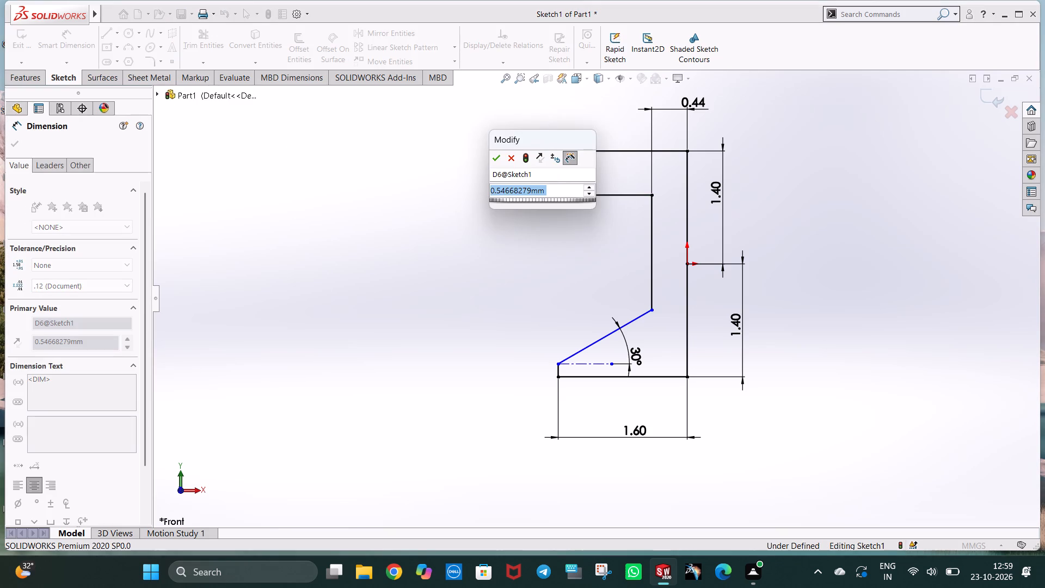
type("0.44")
key("Return")
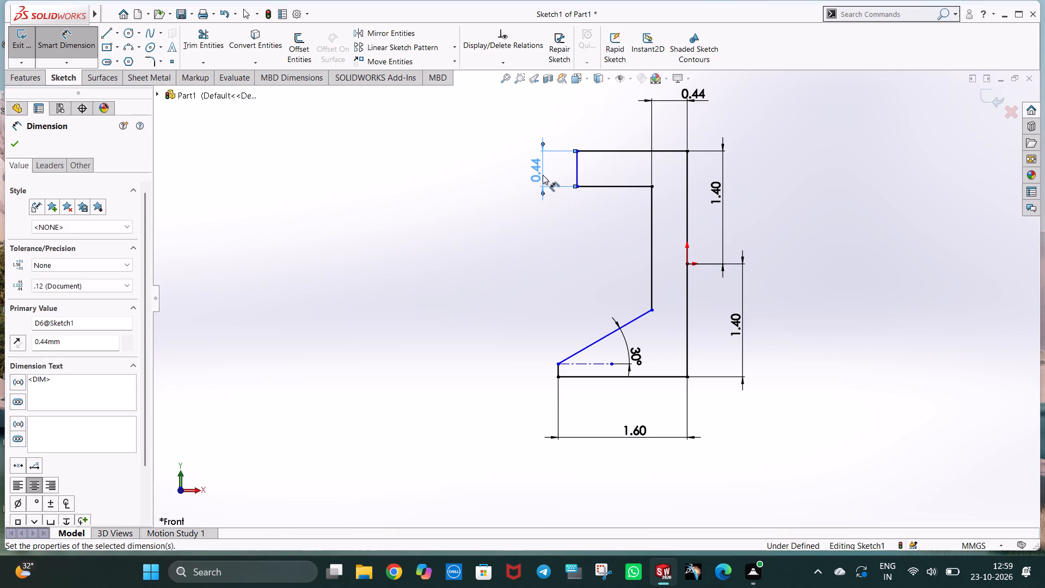
left_click(794, 254)
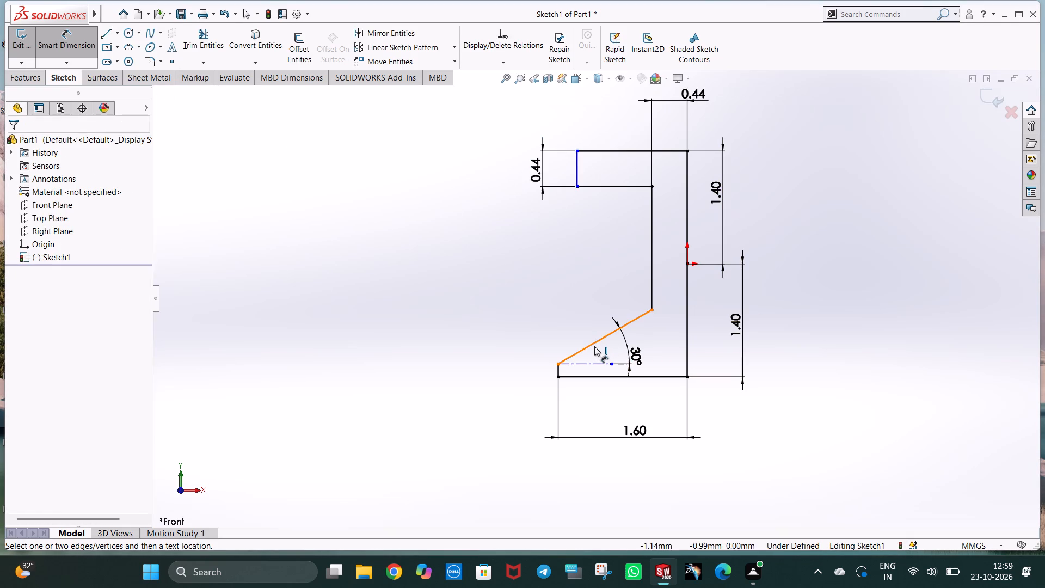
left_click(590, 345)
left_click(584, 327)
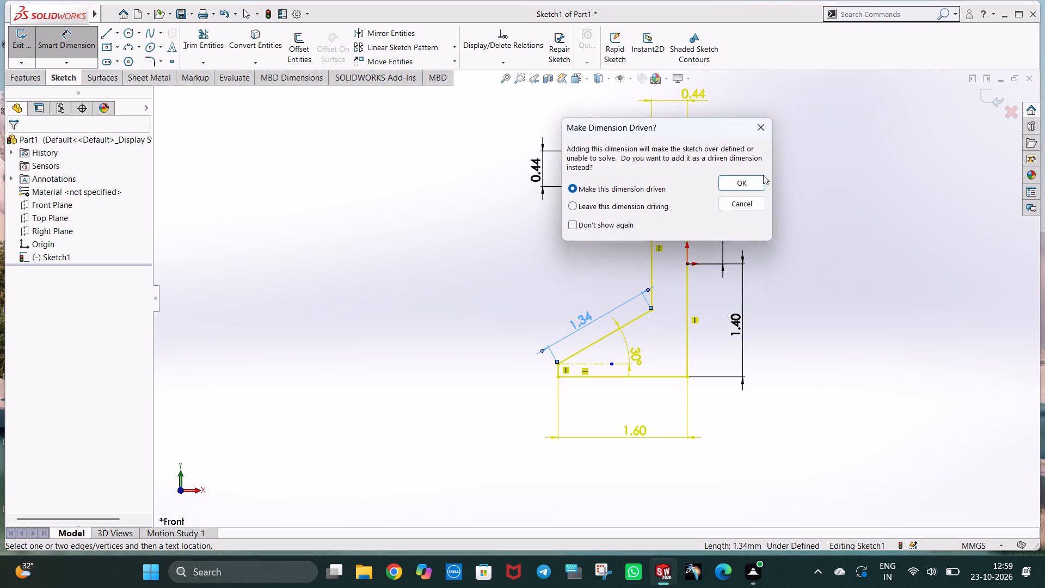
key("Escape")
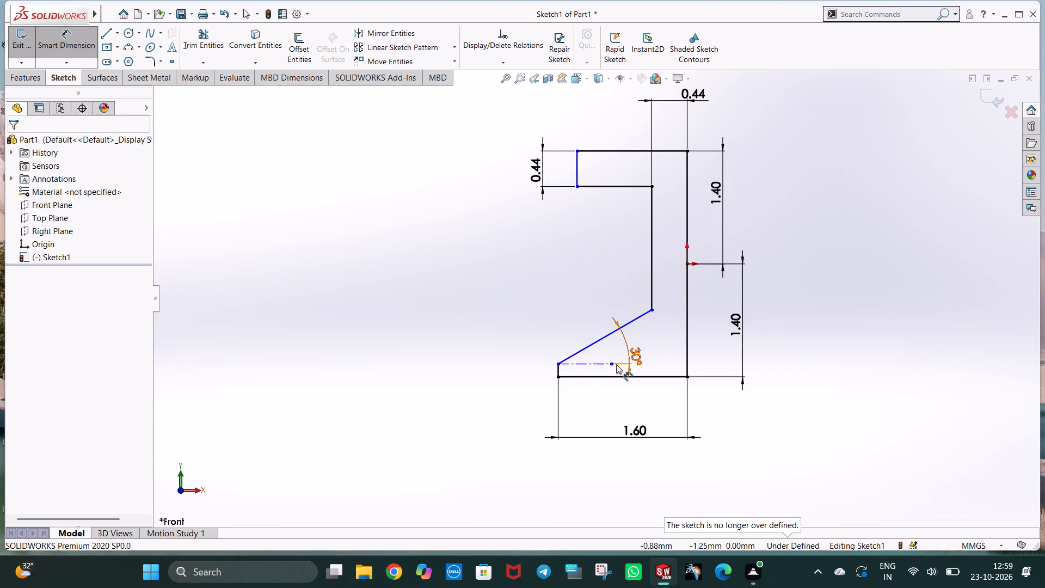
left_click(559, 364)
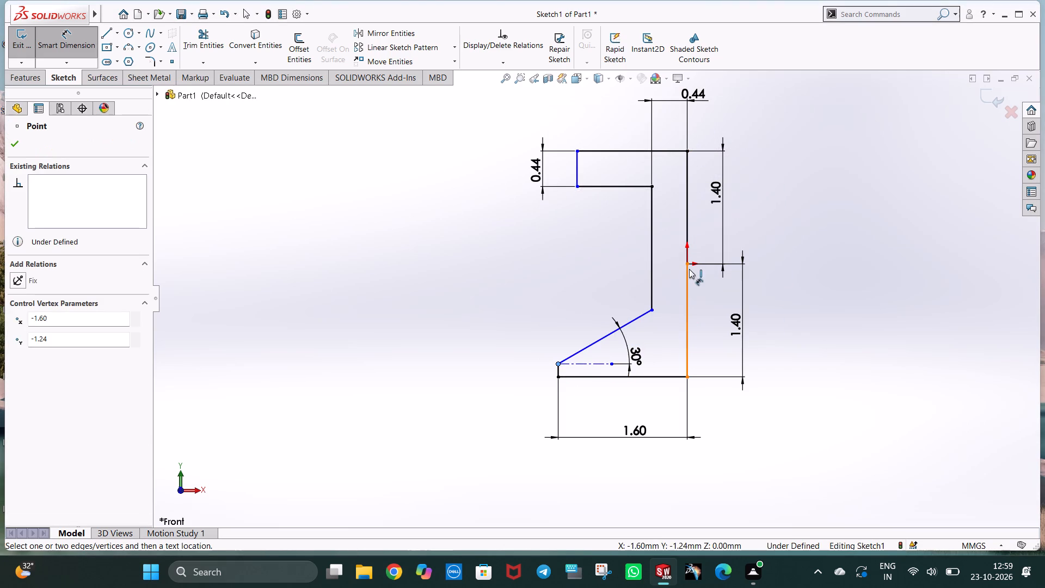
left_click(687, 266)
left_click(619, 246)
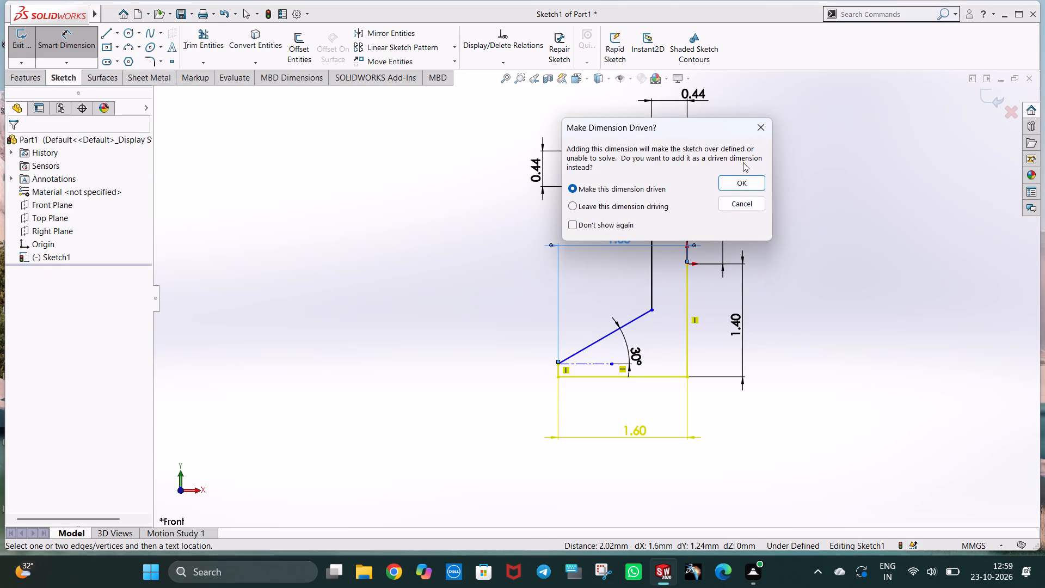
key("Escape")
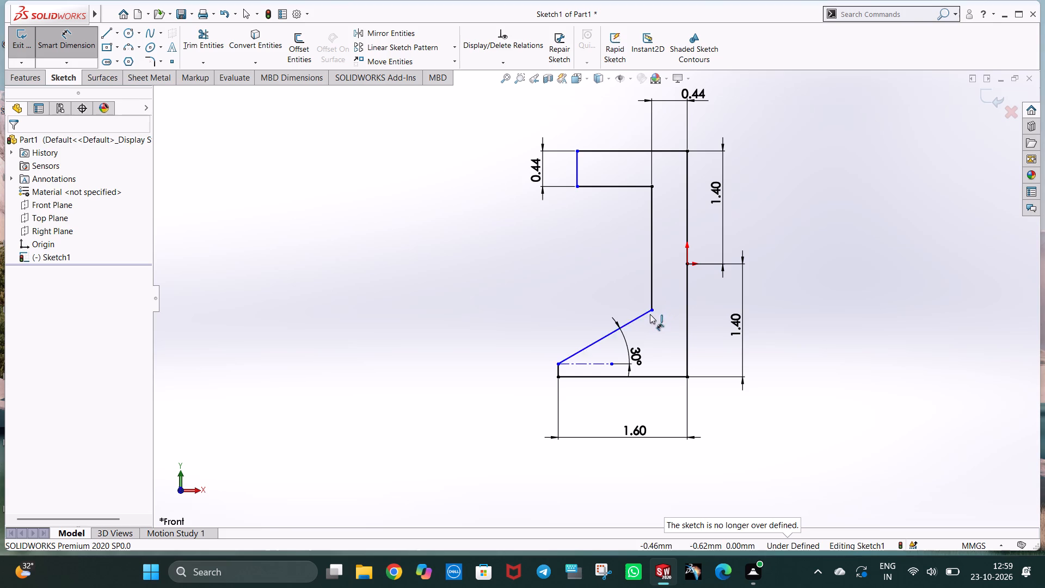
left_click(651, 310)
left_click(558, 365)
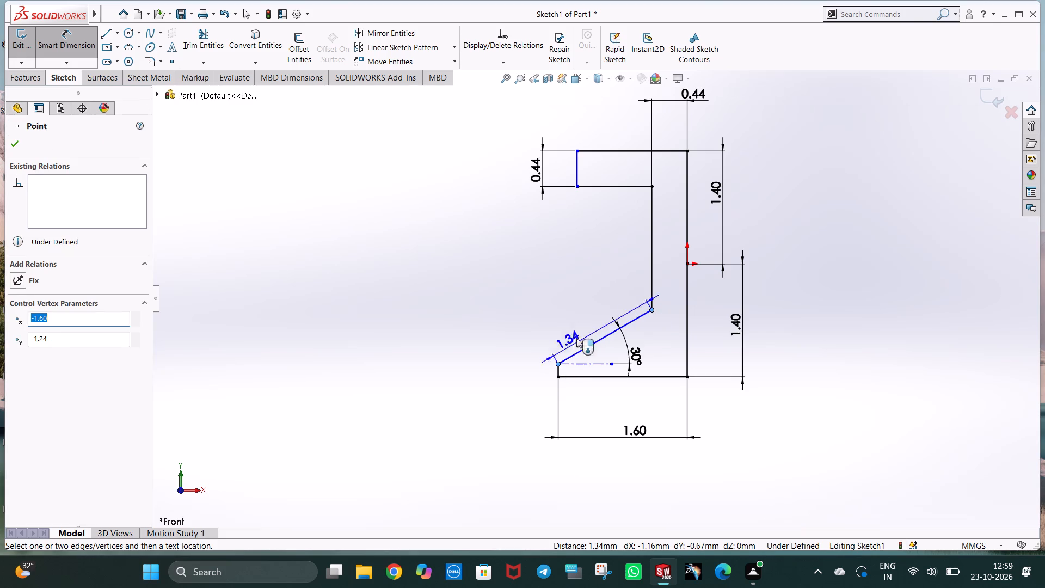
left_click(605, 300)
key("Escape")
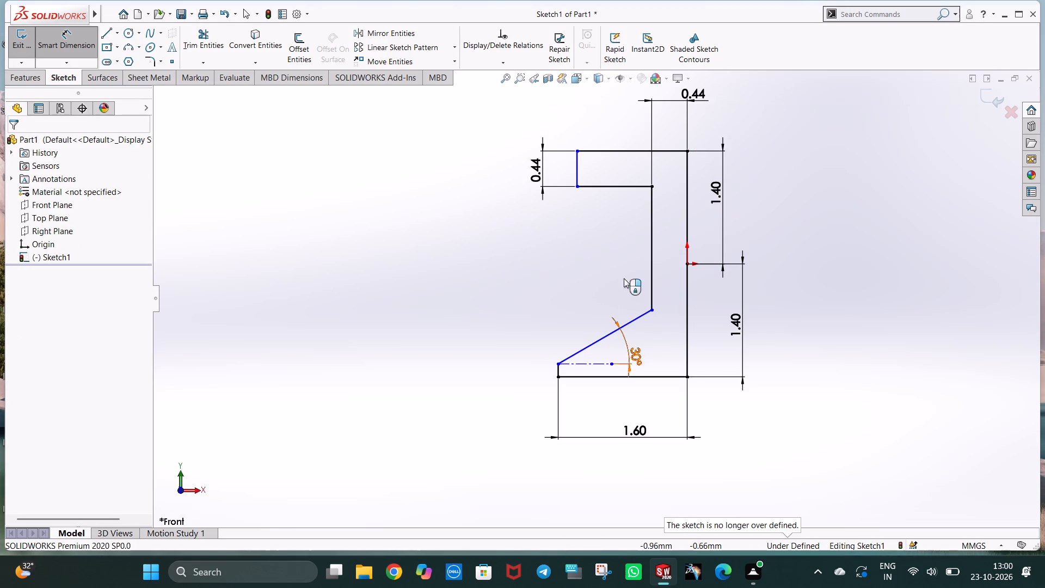
Dimension the horizontal distance between the origin and the upper flange's vertical end line, accepting its current value.
left_click(687, 265)
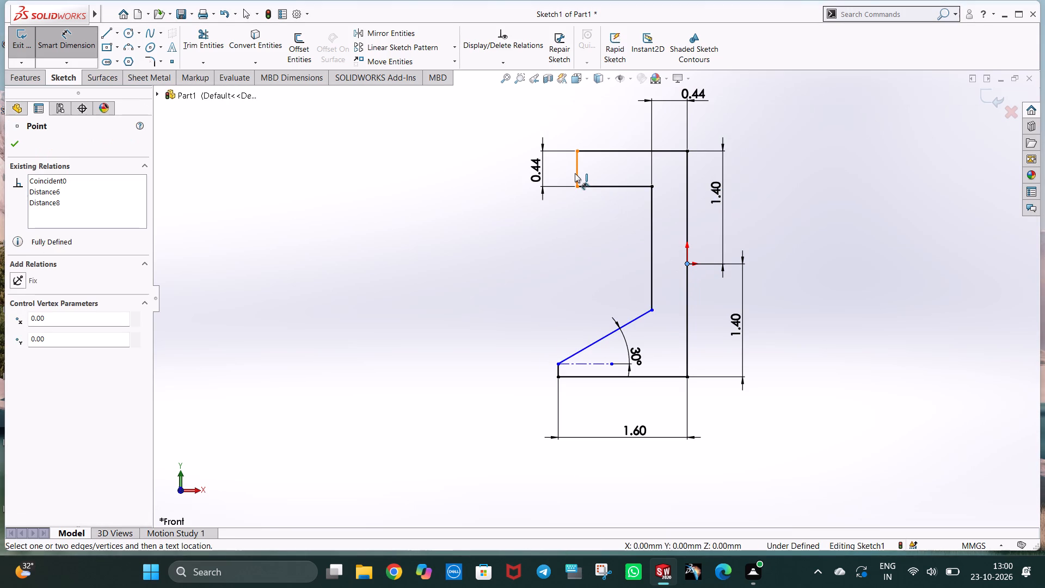
left_click(575, 173)
left_click(609, 252)
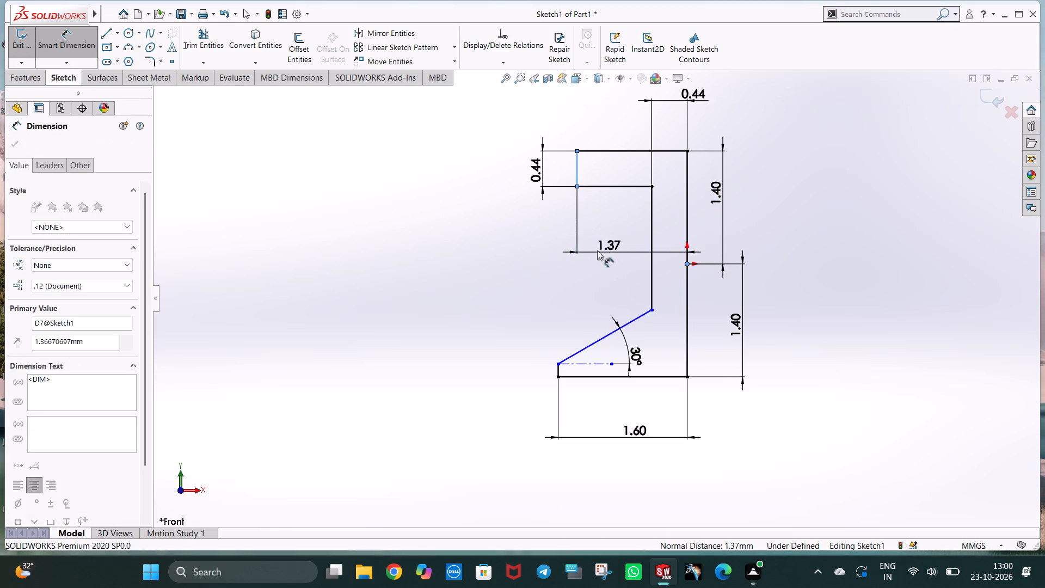
left_click(561, 234)
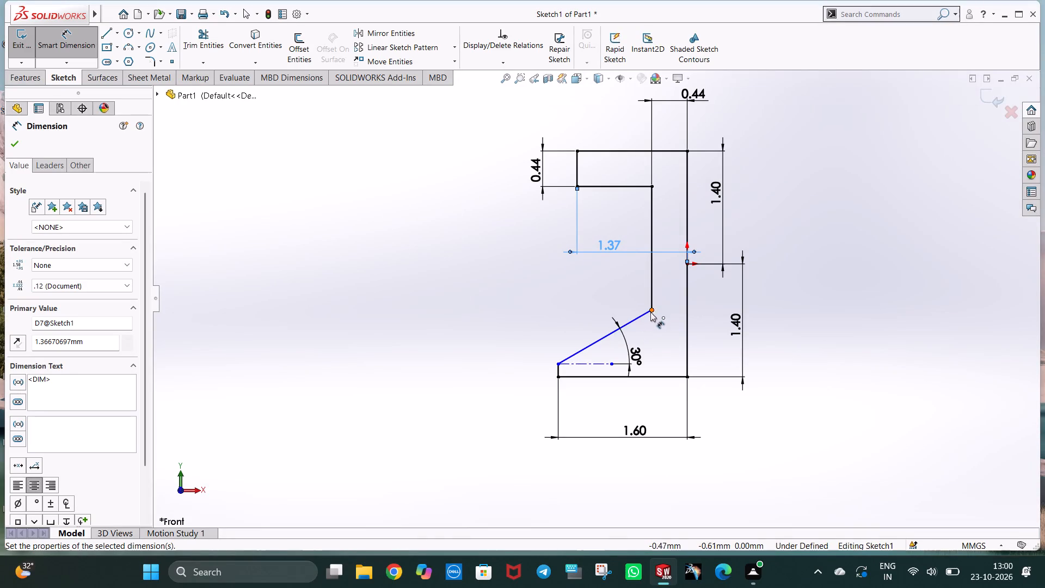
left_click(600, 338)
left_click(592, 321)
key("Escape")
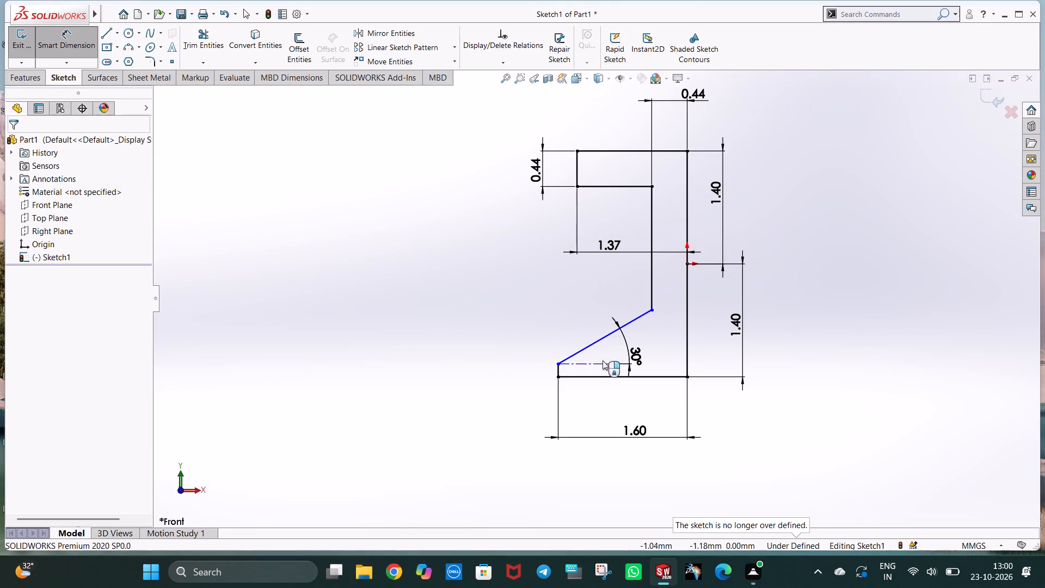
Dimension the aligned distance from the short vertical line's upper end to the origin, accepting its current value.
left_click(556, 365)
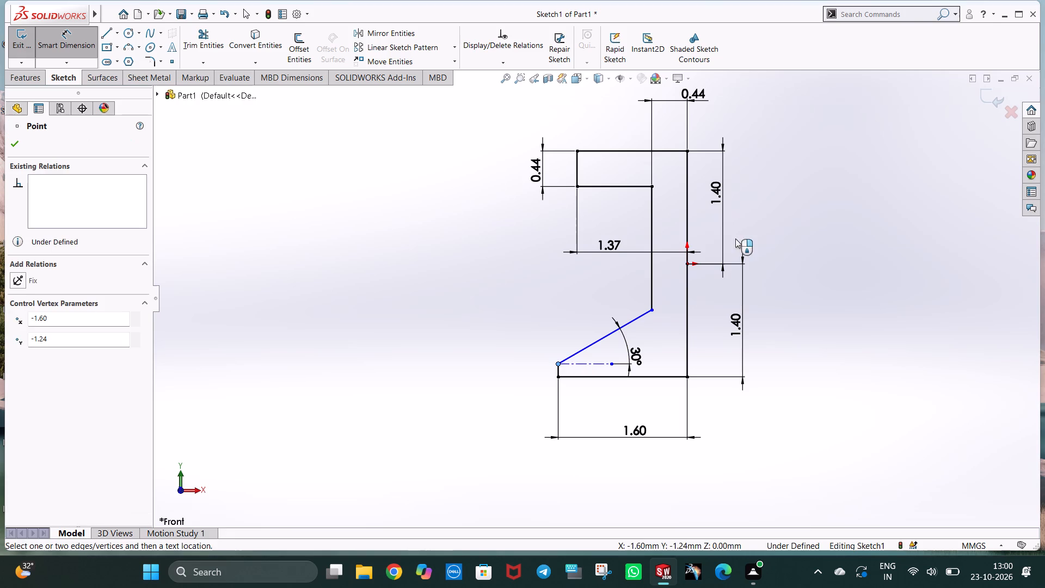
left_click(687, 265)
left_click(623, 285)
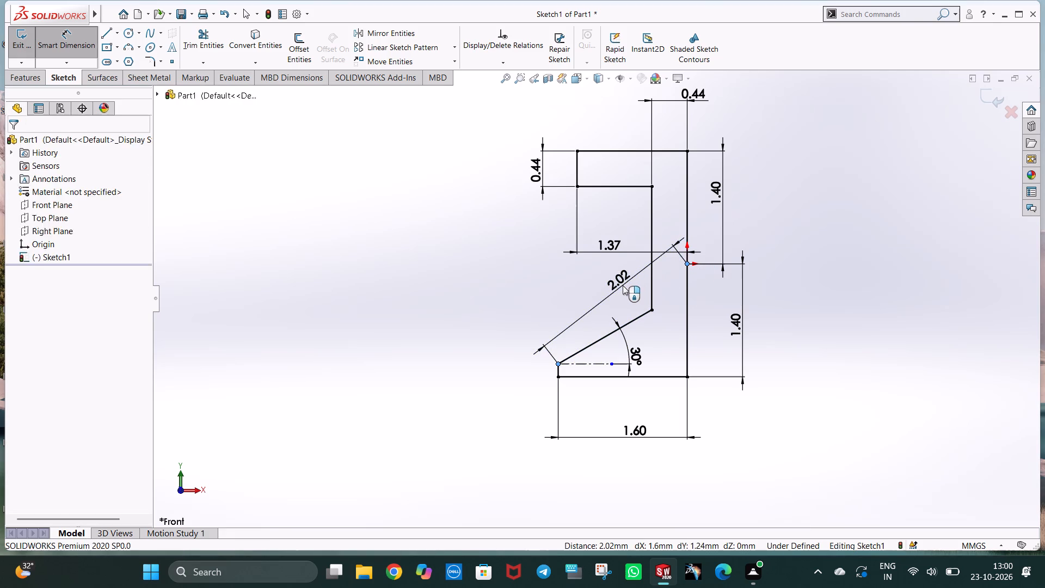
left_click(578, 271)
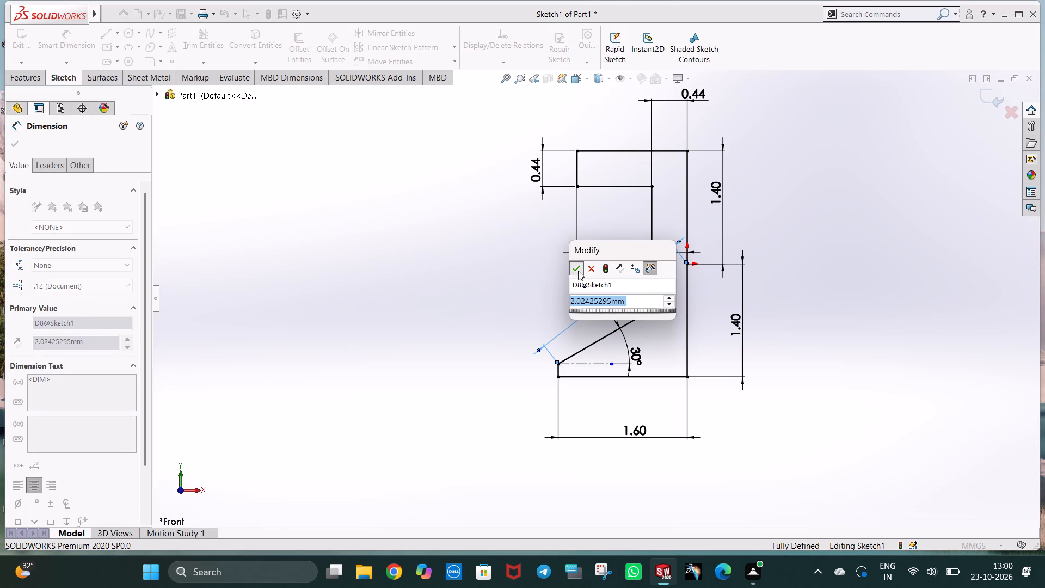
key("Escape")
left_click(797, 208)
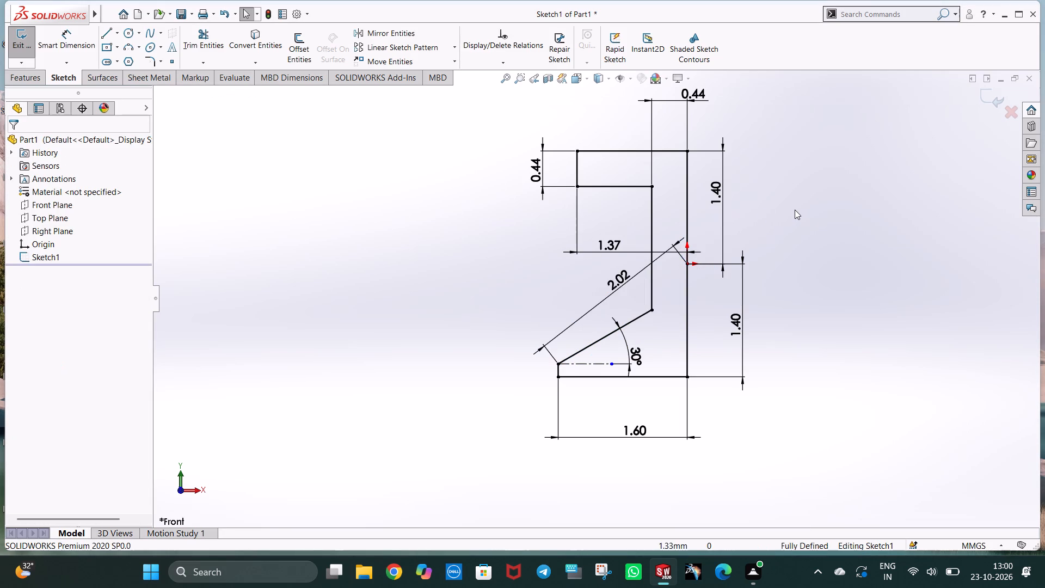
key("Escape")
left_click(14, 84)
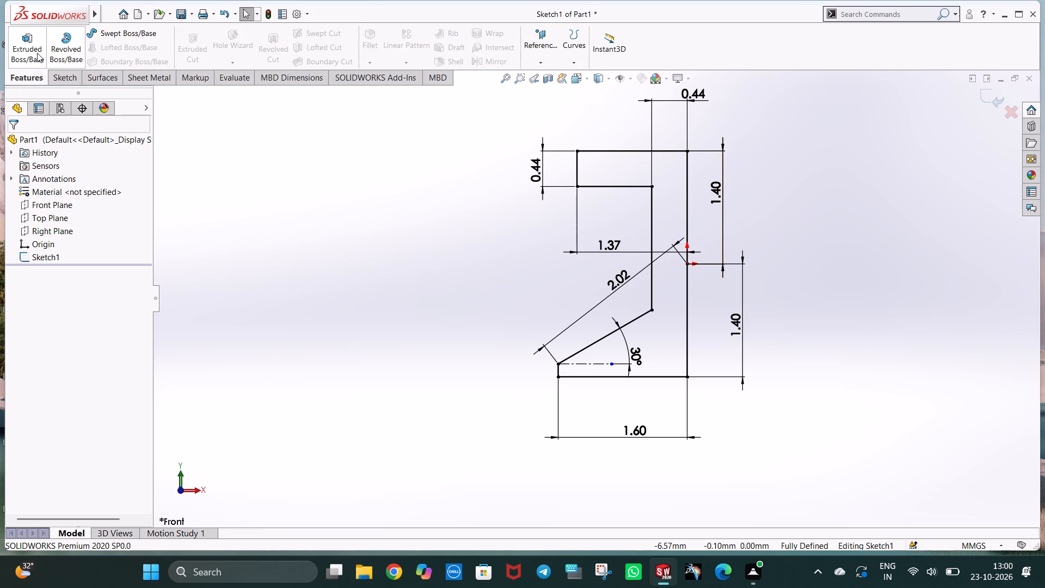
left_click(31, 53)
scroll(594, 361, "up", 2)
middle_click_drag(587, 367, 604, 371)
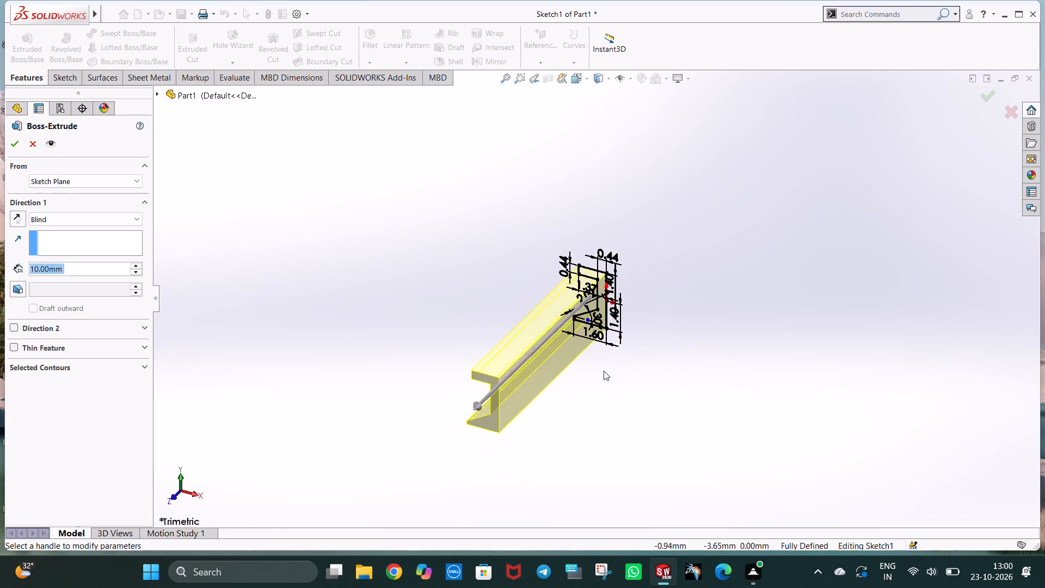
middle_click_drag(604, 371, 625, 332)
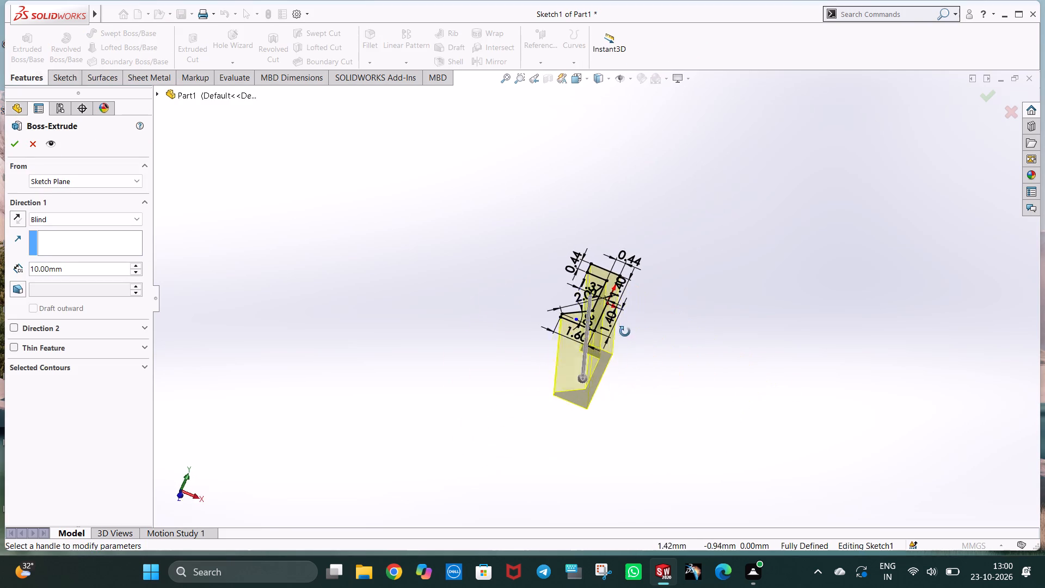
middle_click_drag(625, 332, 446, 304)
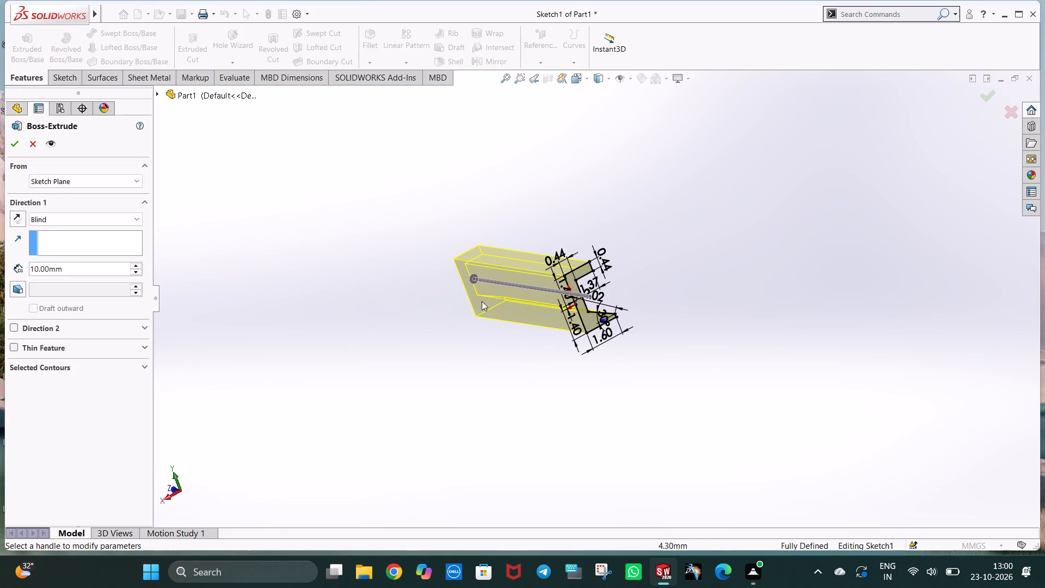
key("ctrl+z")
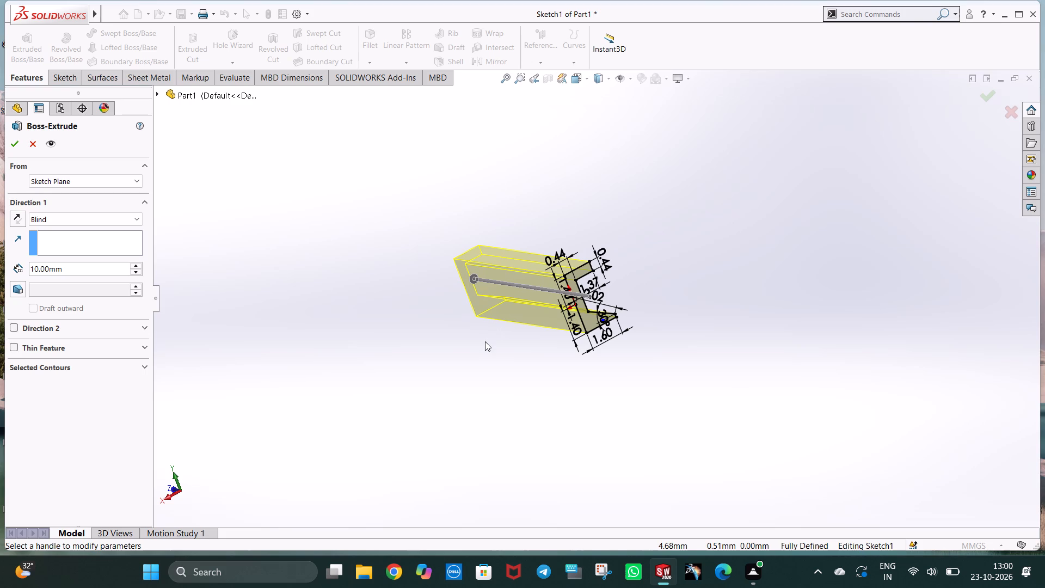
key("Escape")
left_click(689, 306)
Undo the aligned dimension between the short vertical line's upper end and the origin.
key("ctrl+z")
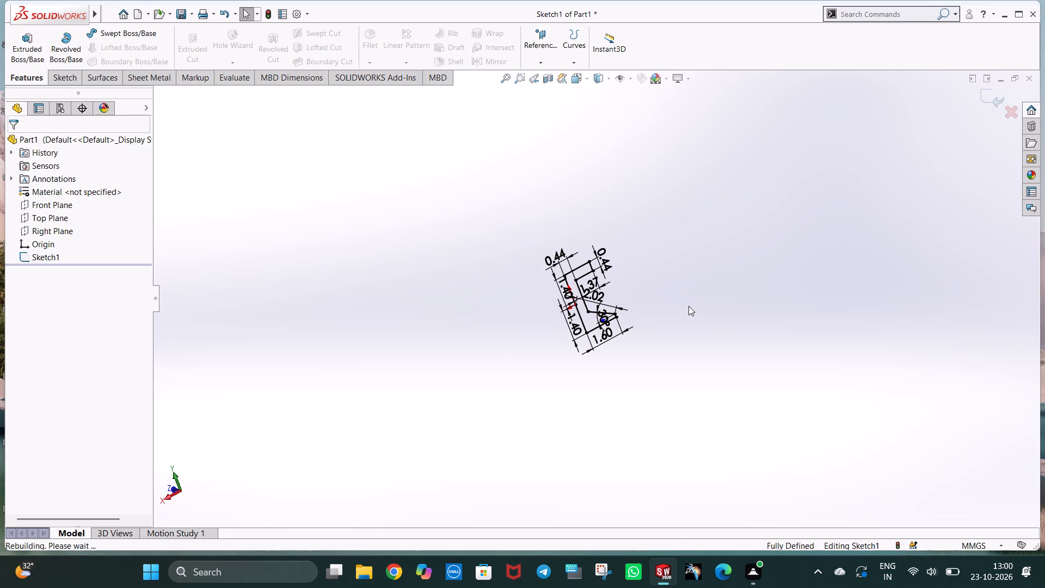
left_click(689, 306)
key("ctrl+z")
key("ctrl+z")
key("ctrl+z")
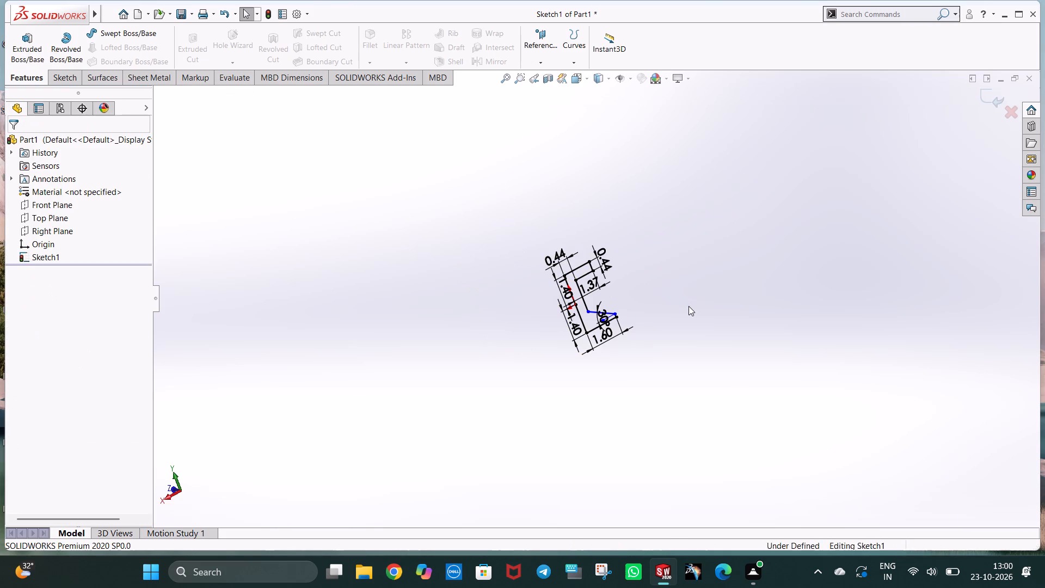
Exit the profile sketch.
middle_click_drag(577, 358, 712, 328)
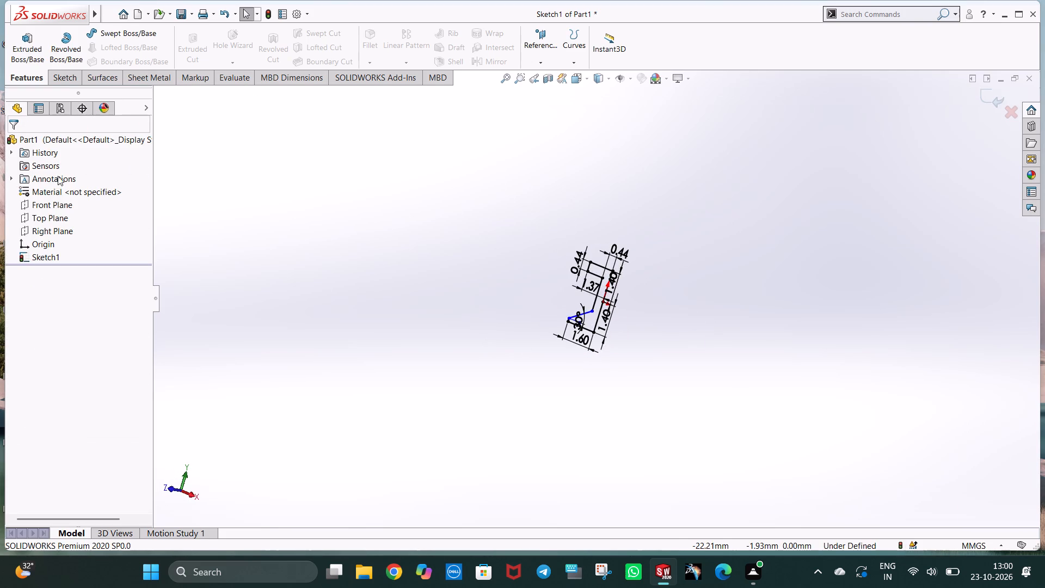
left_click(64, 206)
left_click(69, 191)
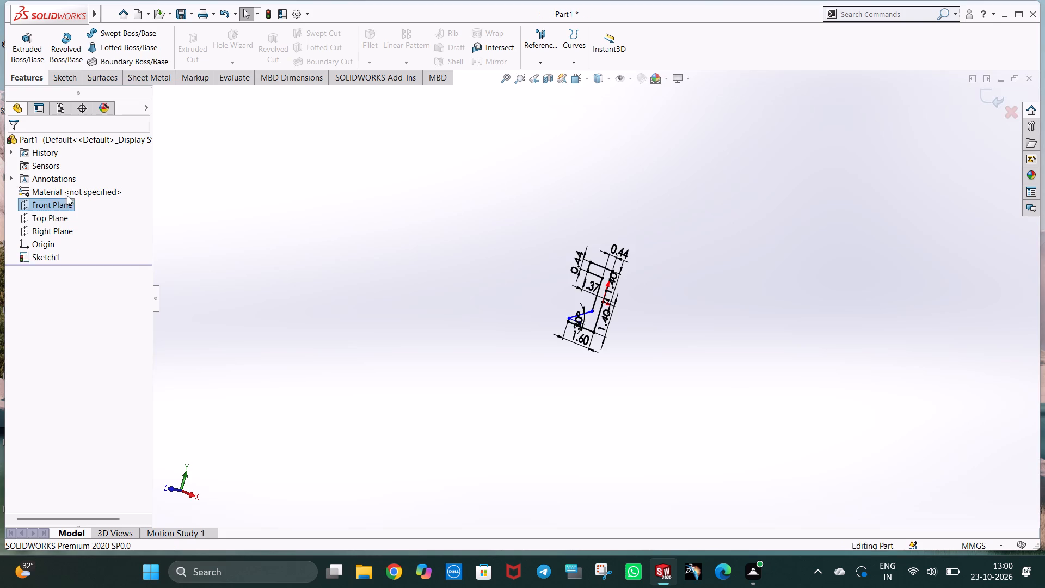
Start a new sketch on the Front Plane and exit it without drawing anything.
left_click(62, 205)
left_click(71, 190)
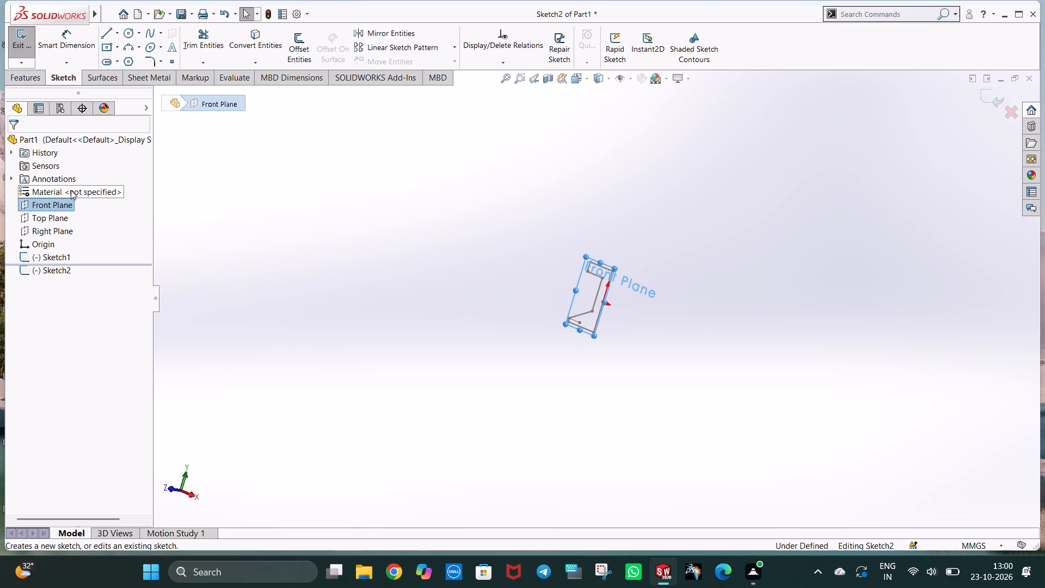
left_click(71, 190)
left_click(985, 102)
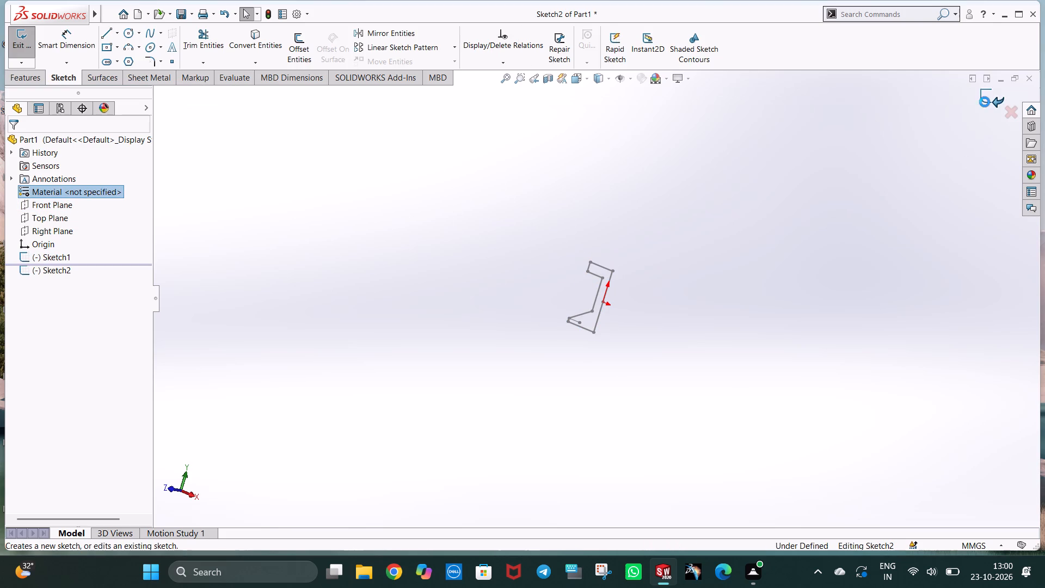
Undo the recent edits back inside the profile sketch, through the upper flange dimensions and the sloped line's angle change.
left_click(862, 181)
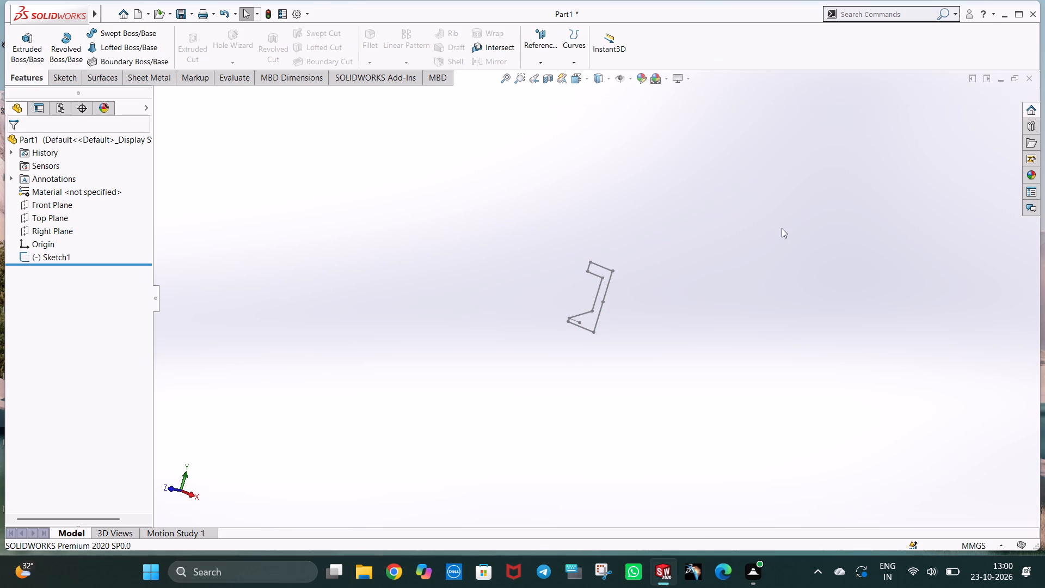
key("ctrl+z")
key("ctrl+z")
key("ctrl+z")
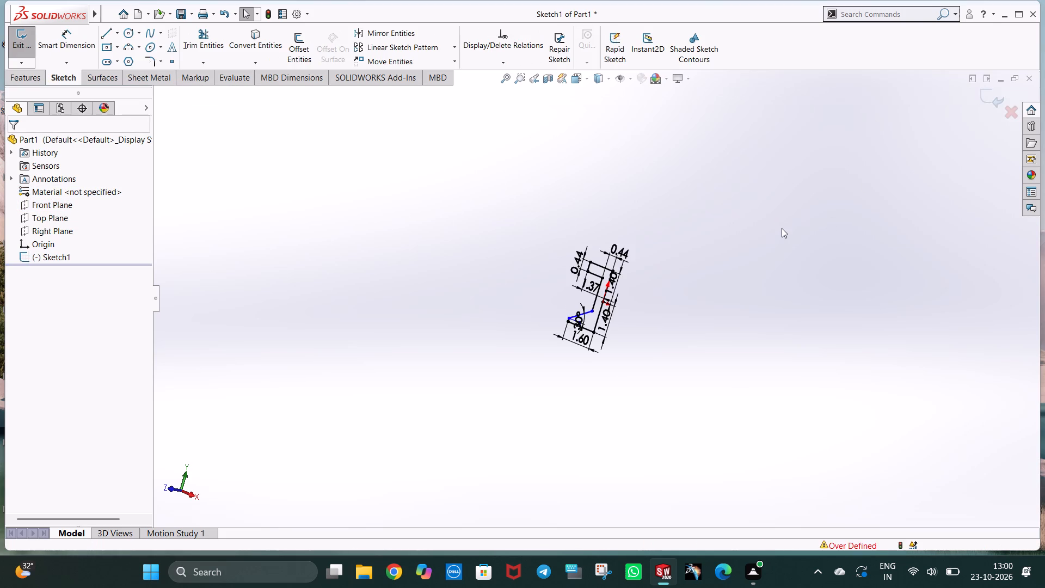
key("ctrl+z")
key("ctrl+z")
key("ctrl+z")
key("ctrl+z")
key("ctrl+z")
key("ctrl+z")
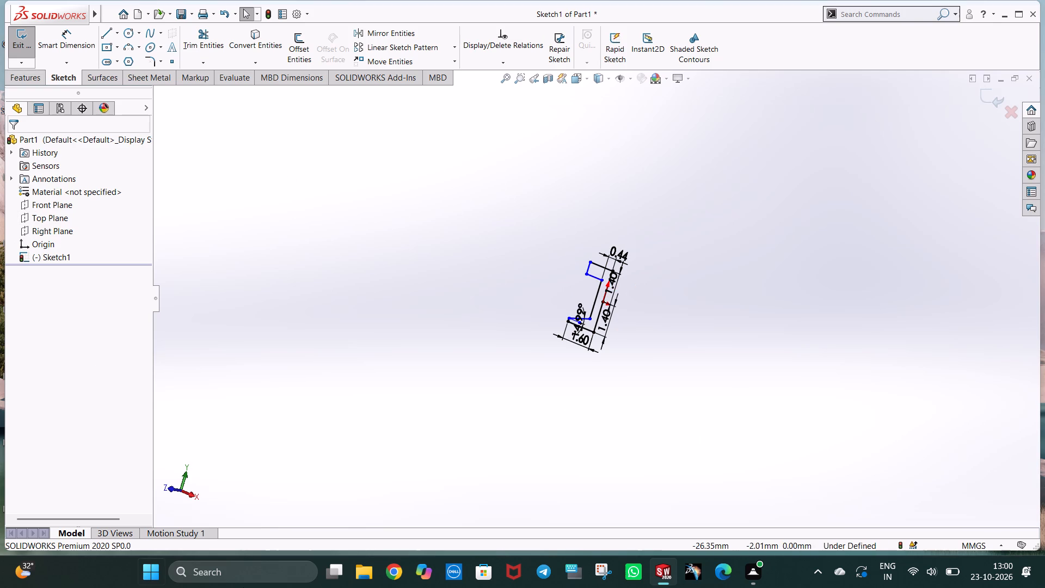
Set the angle between the lower flange's sloped line and the horizontal construction line to 30°.
left_click(194, 494)
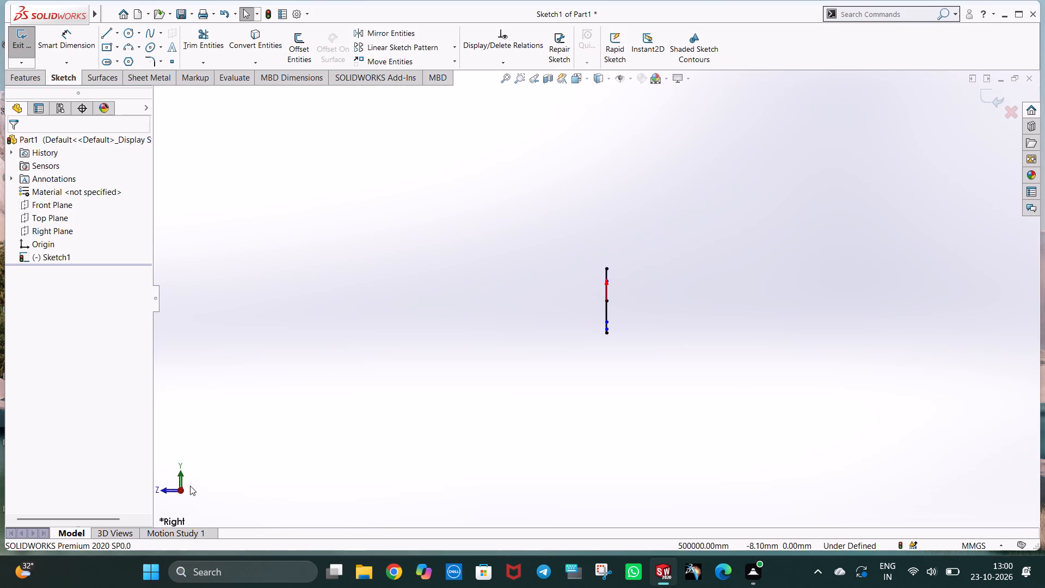
left_click(179, 474)
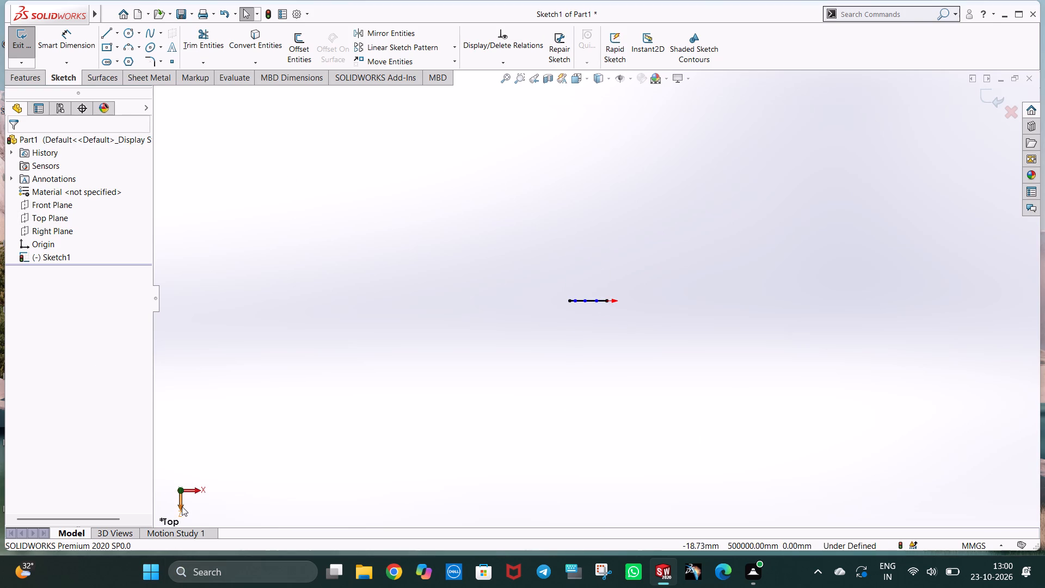
left_click(182, 506)
left_click(181, 490)
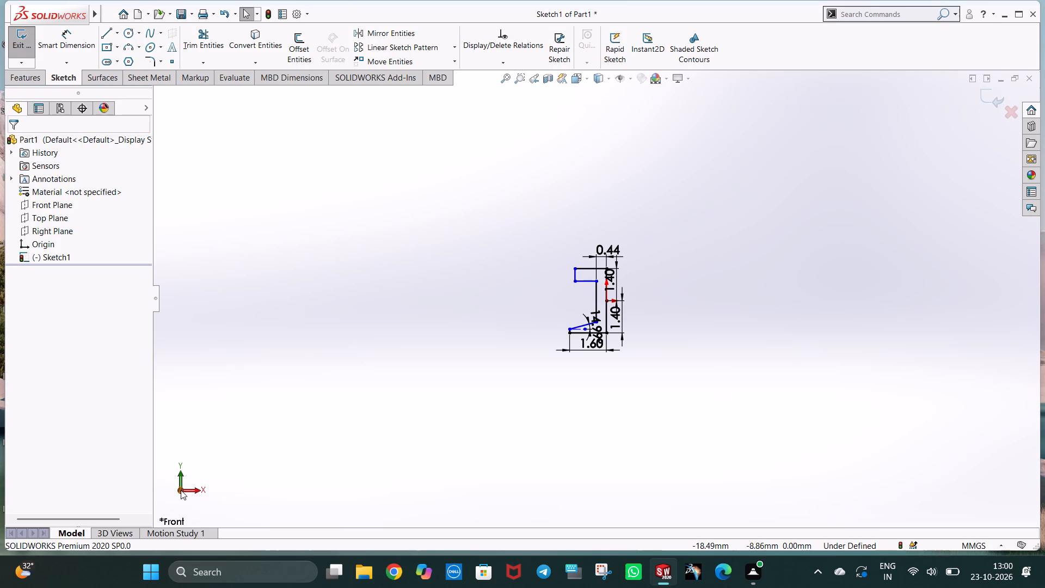
middle_click_drag(637, 385, 628, 387)
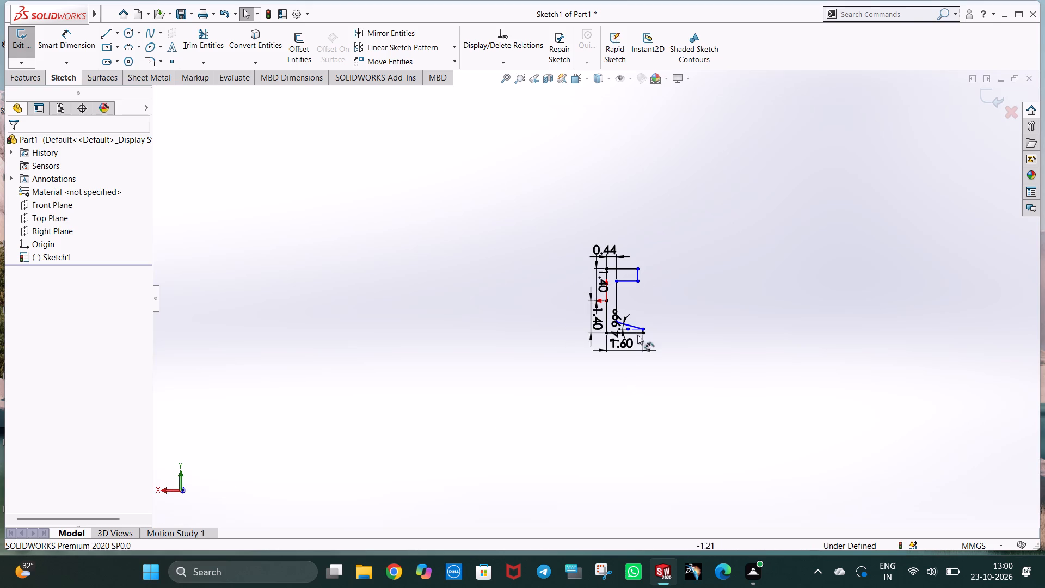
scroll(632, 301, "down", 5, "ctrl")
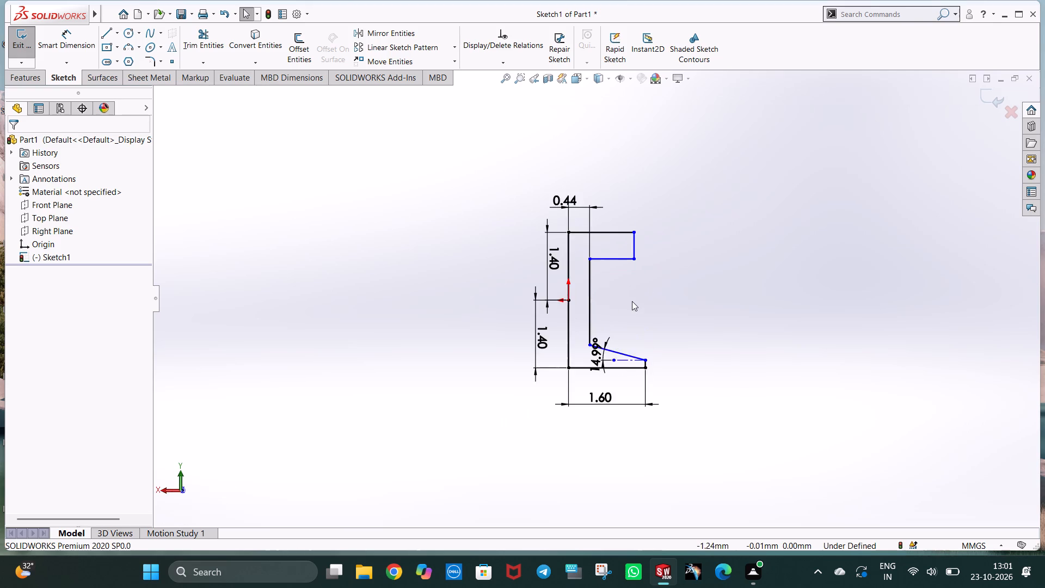
left_click(681, 310)
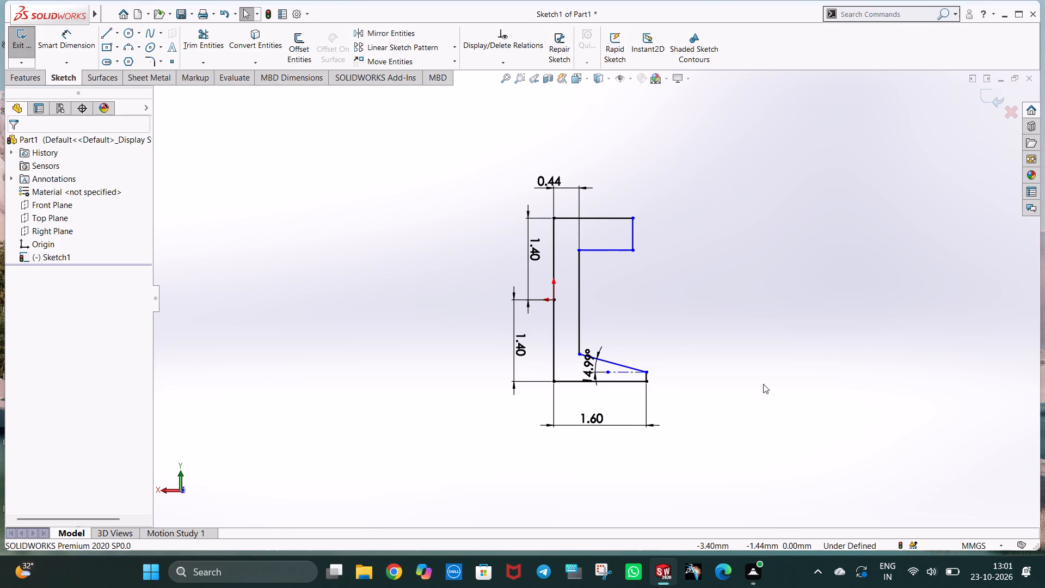
double_click(586, 364)
type("30")
key("Return")
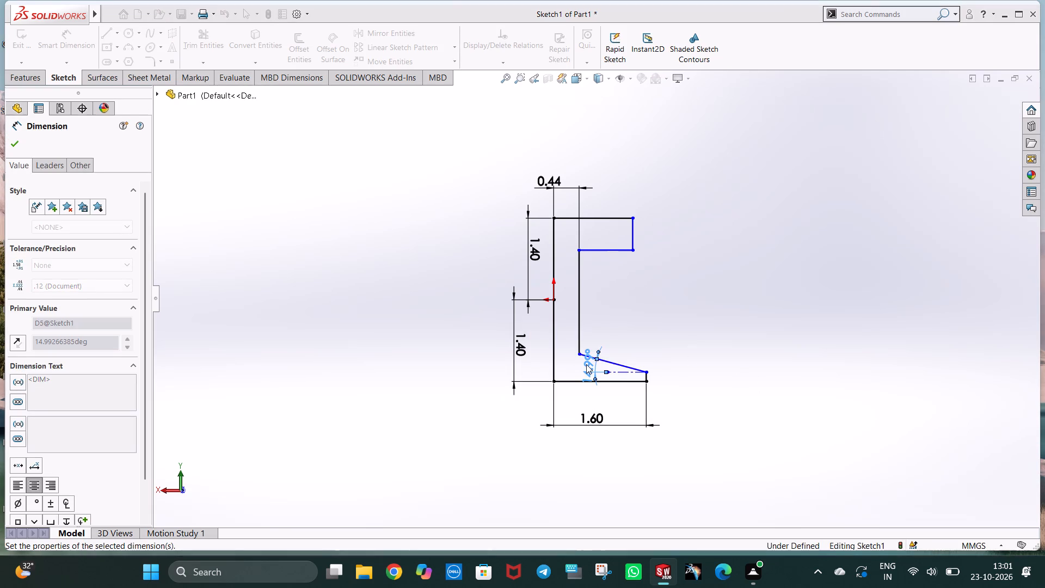
left_click(693, 291)
Dimension the upper flange's short vertical end line and set its length to 0.44 mm.
left_click(80, 39)
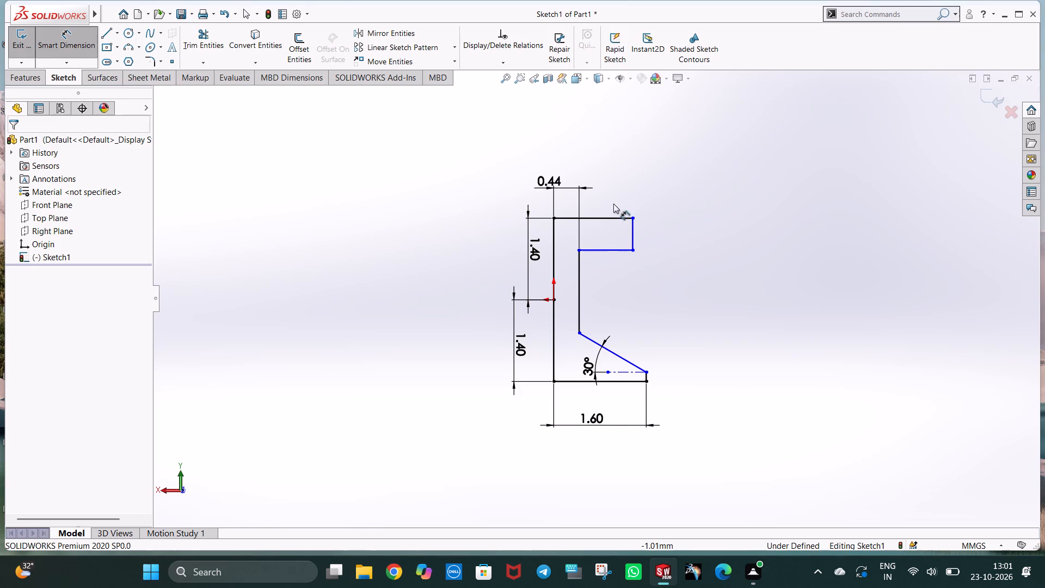
left_click(634, 236)
left_click(646, 197)
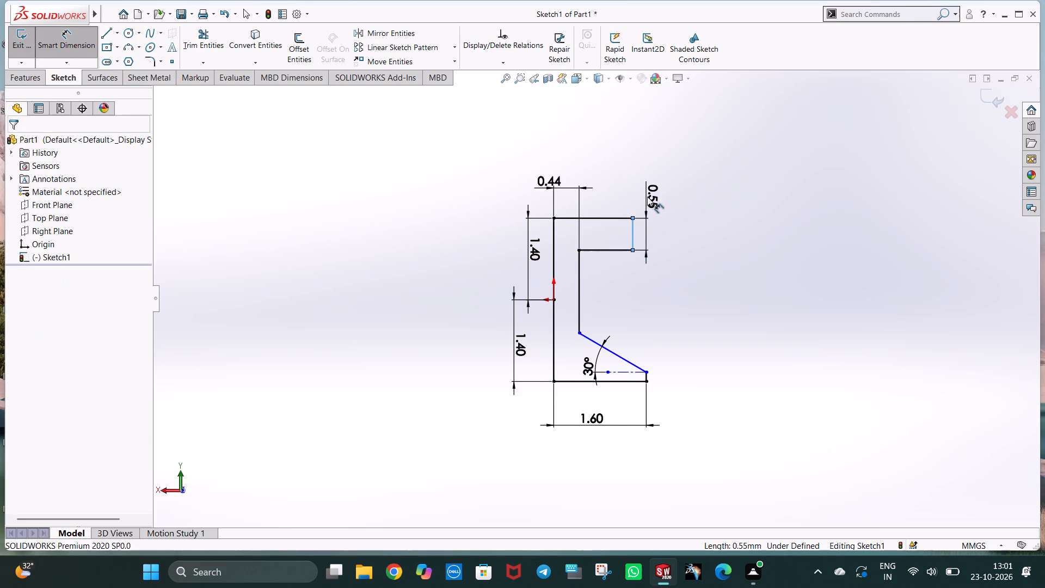
double_click(649, 197)
type("0.")
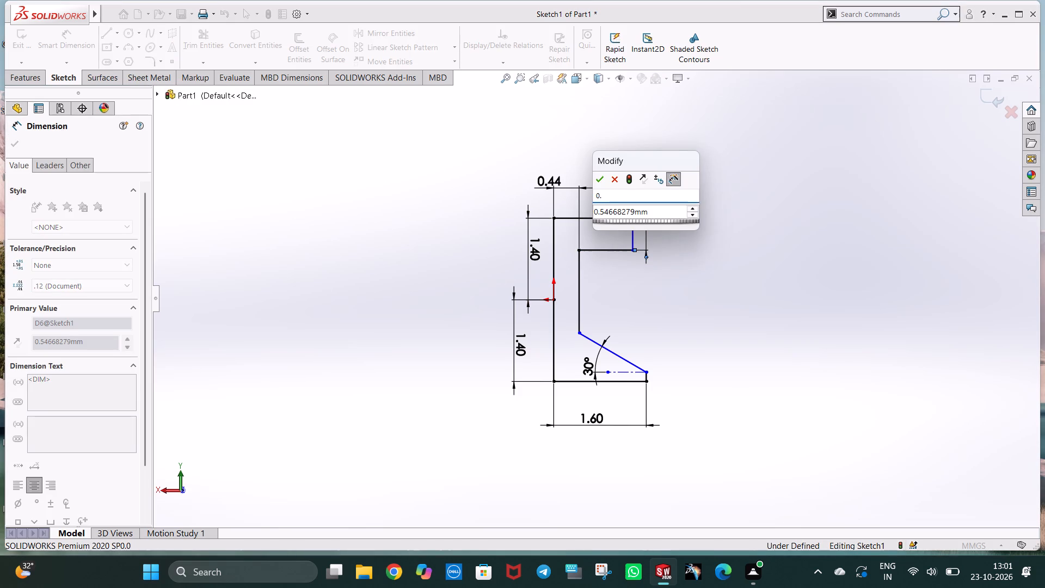
key("BackSpace")
key("BackSpace")
key("Escape")
left_click(662, 214)
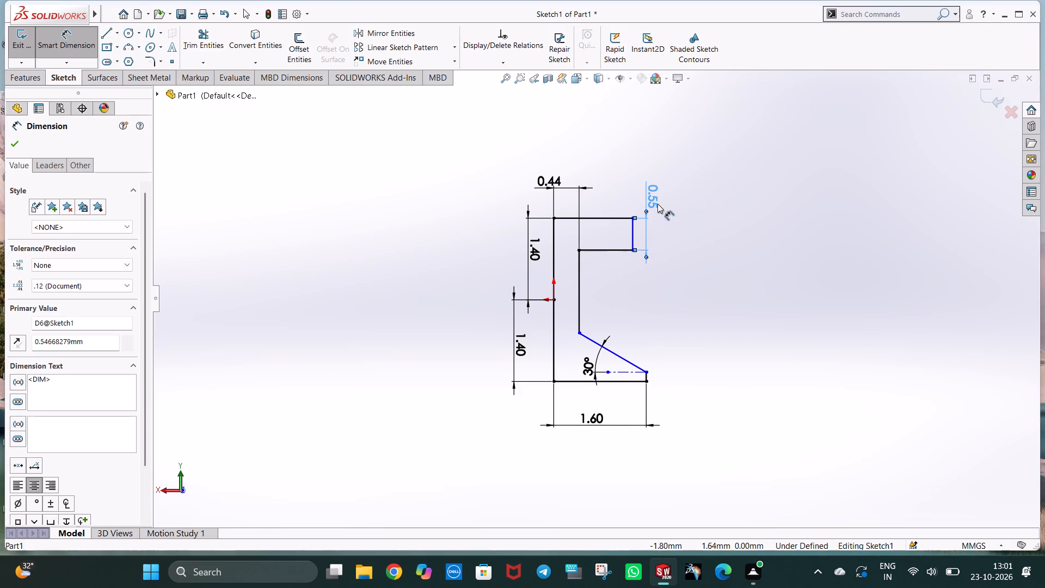
left_click(746, 188)
double_click(654, 199)
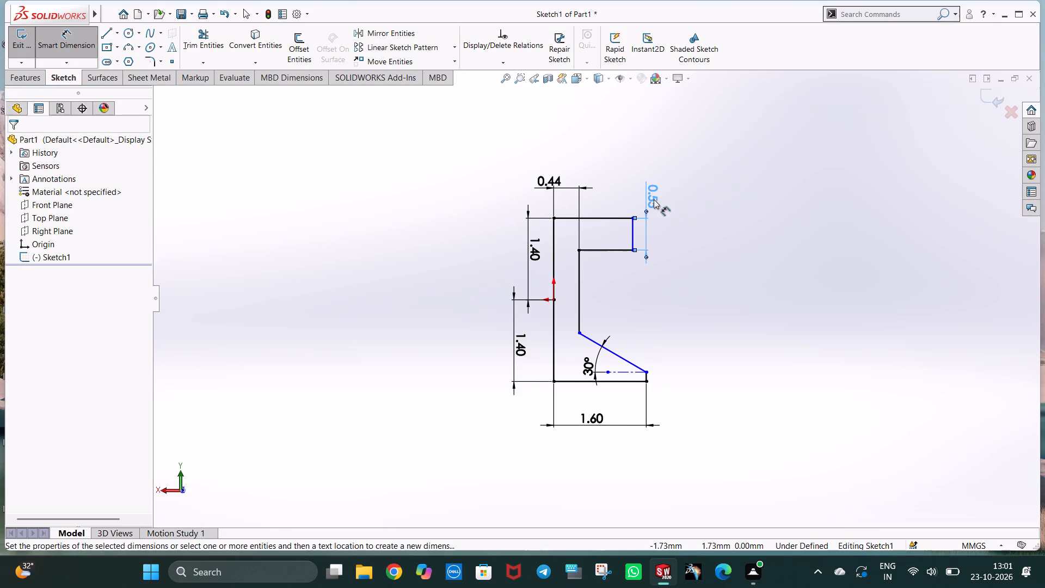
type("0.44")
key("Return")
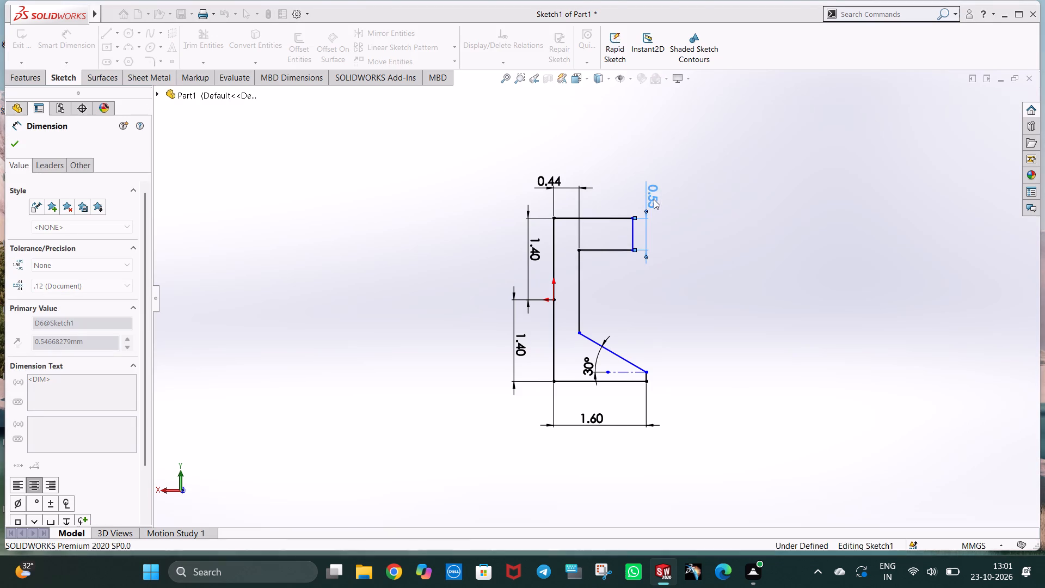
left_click(698, 224)
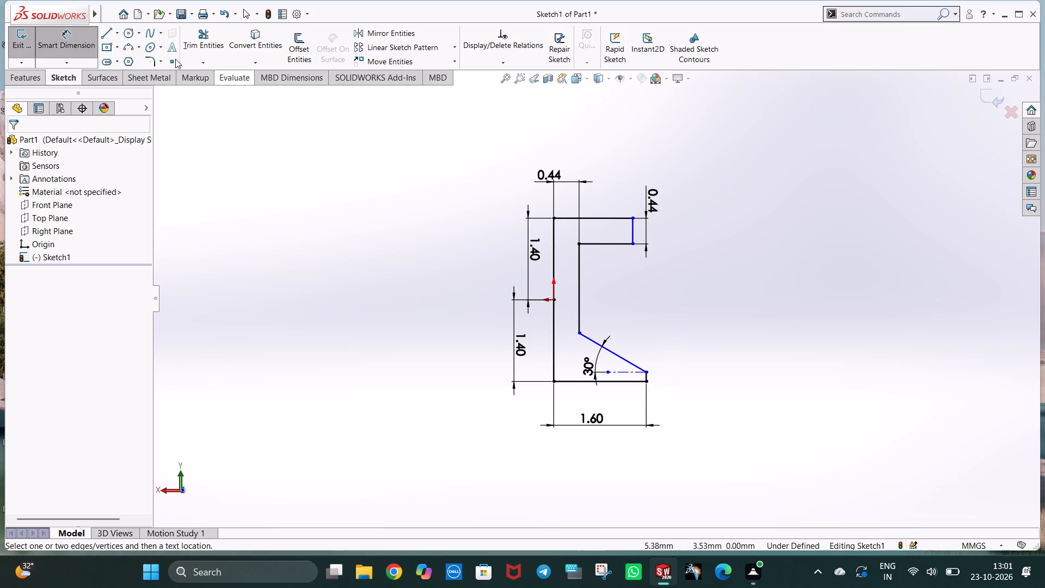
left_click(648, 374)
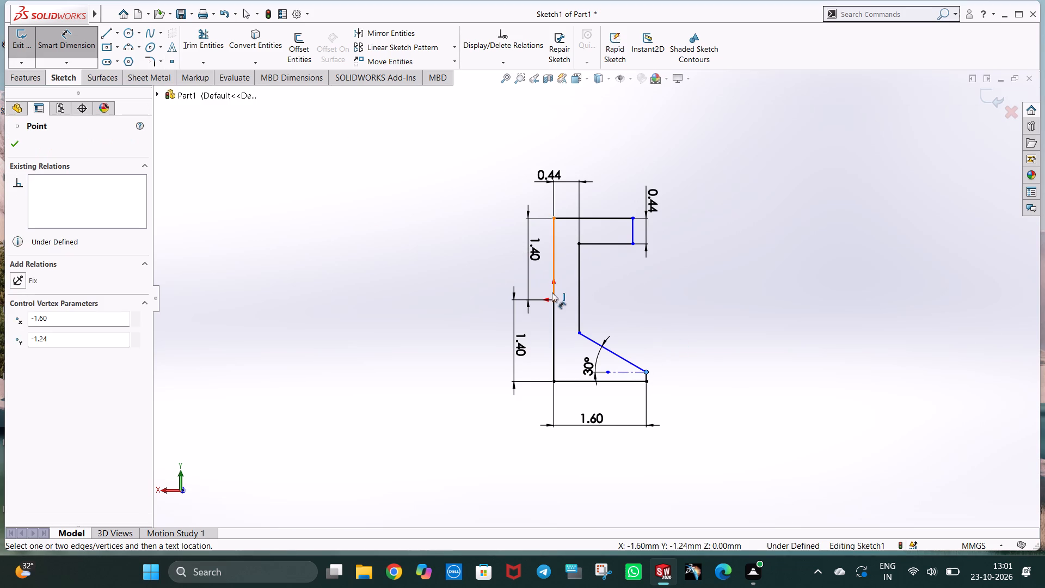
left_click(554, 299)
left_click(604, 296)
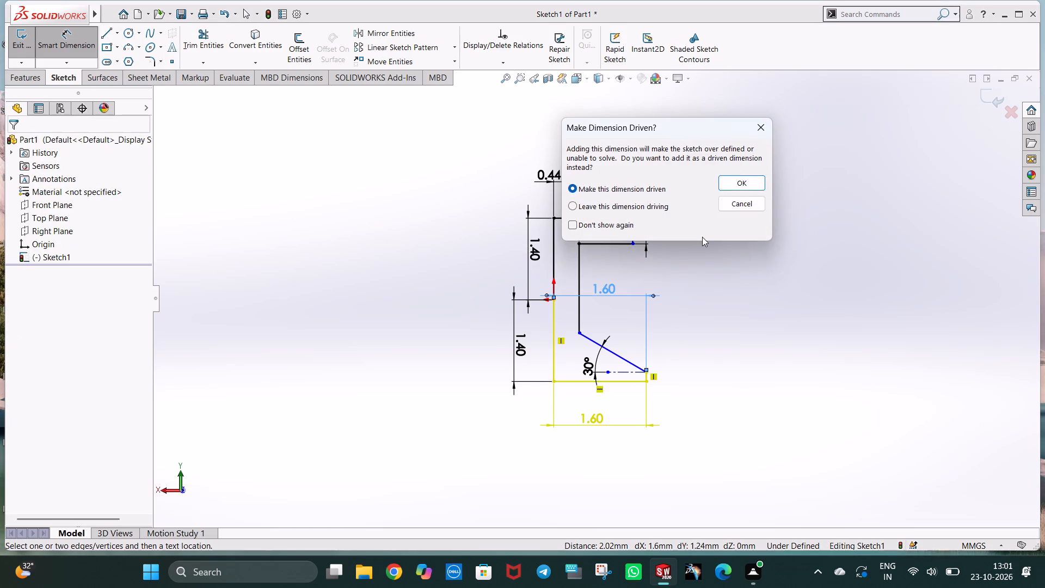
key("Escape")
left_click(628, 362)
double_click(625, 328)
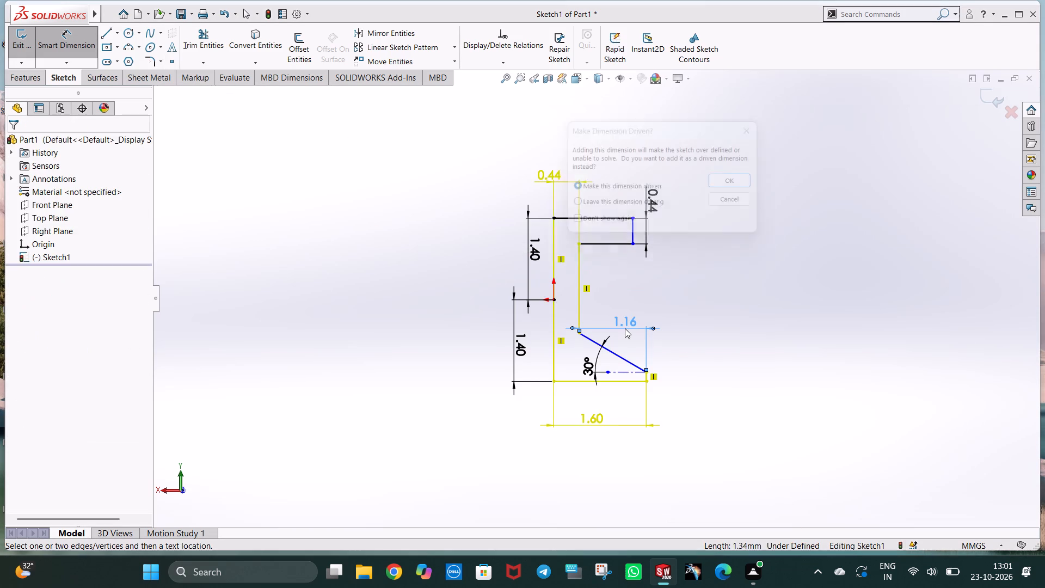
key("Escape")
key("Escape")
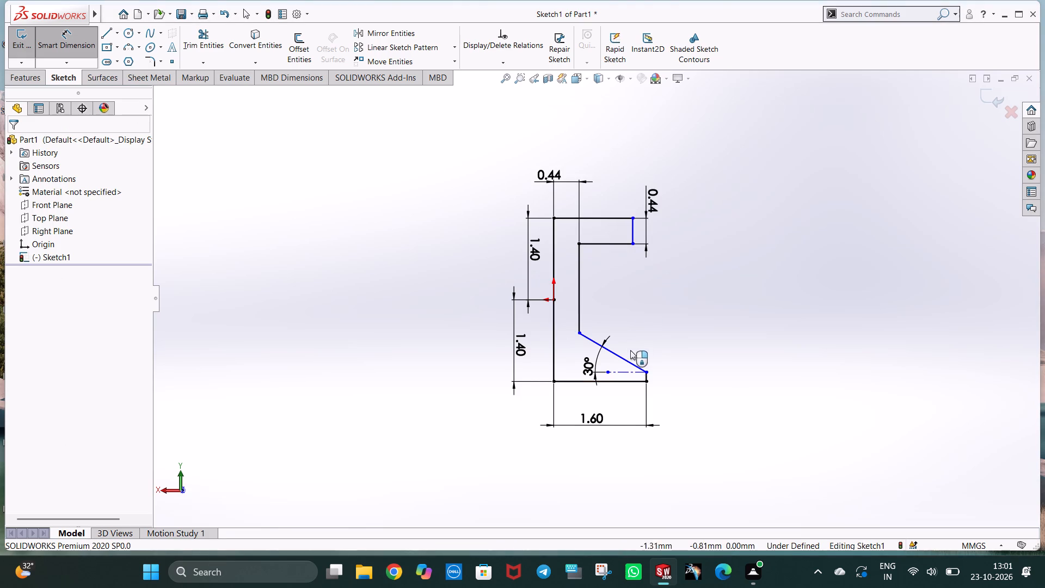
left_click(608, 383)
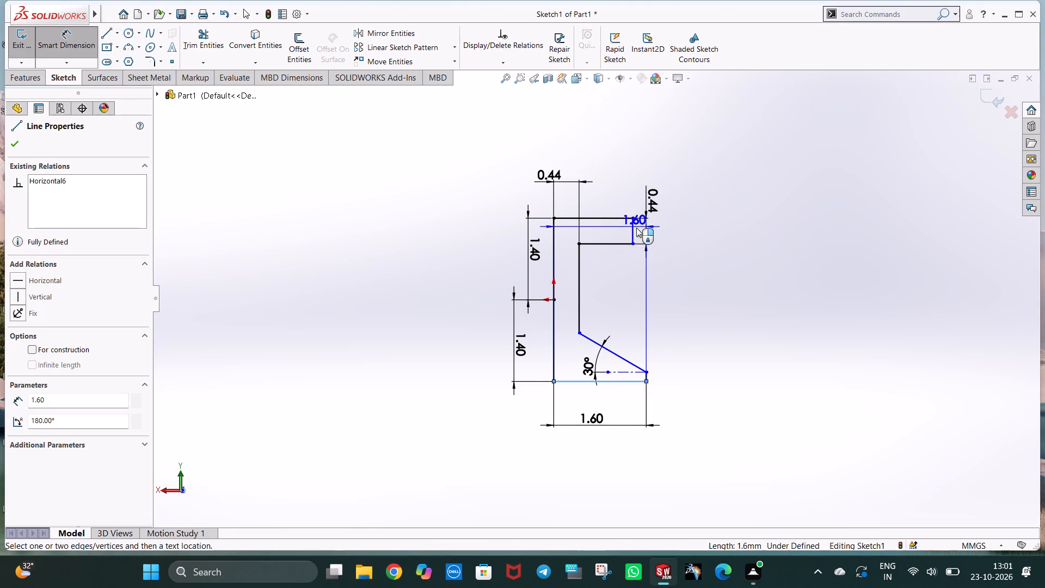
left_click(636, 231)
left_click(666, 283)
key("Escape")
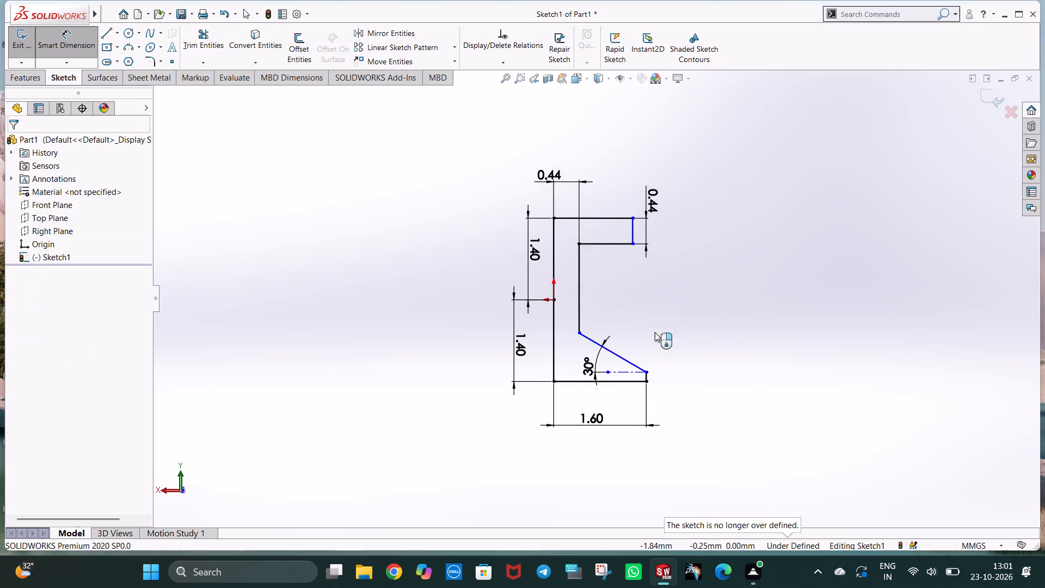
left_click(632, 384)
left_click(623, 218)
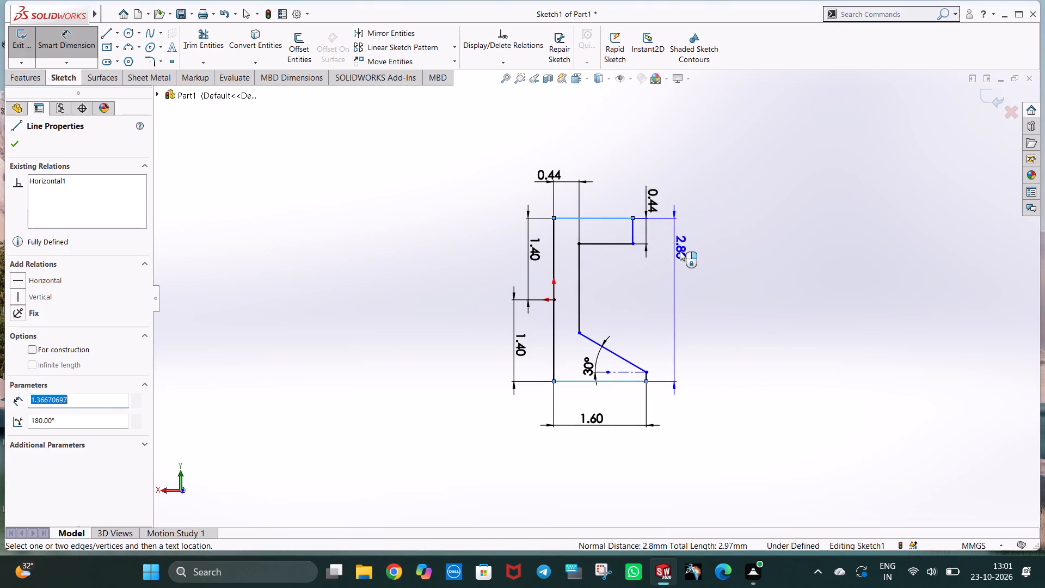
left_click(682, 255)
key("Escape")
Dimension the horizontal distance from the upper flange's end line to the origin, accepting its current value.
left_click(634, 235)
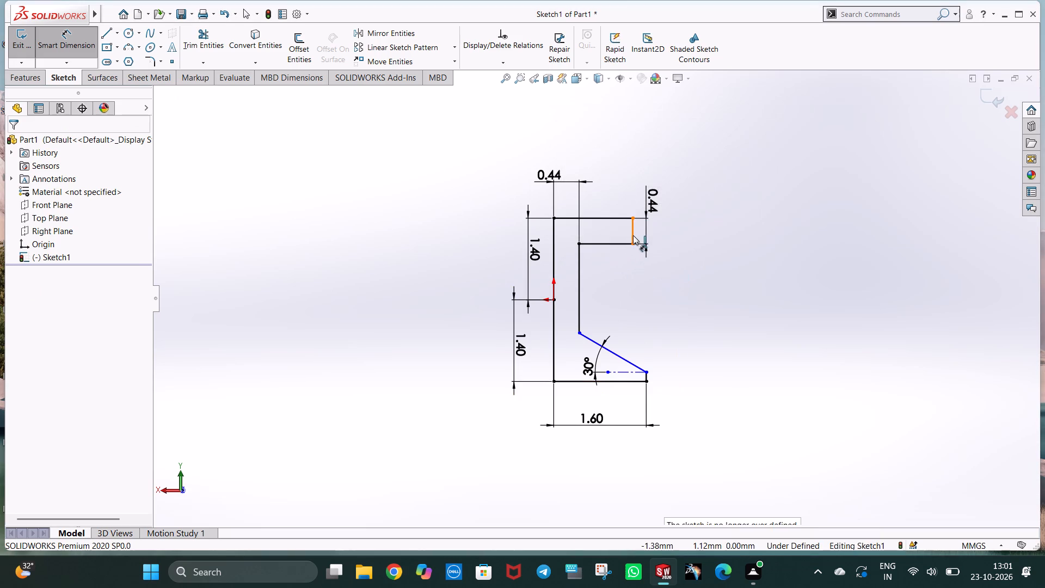
left_click(556, 299)
left_click(619, 292)
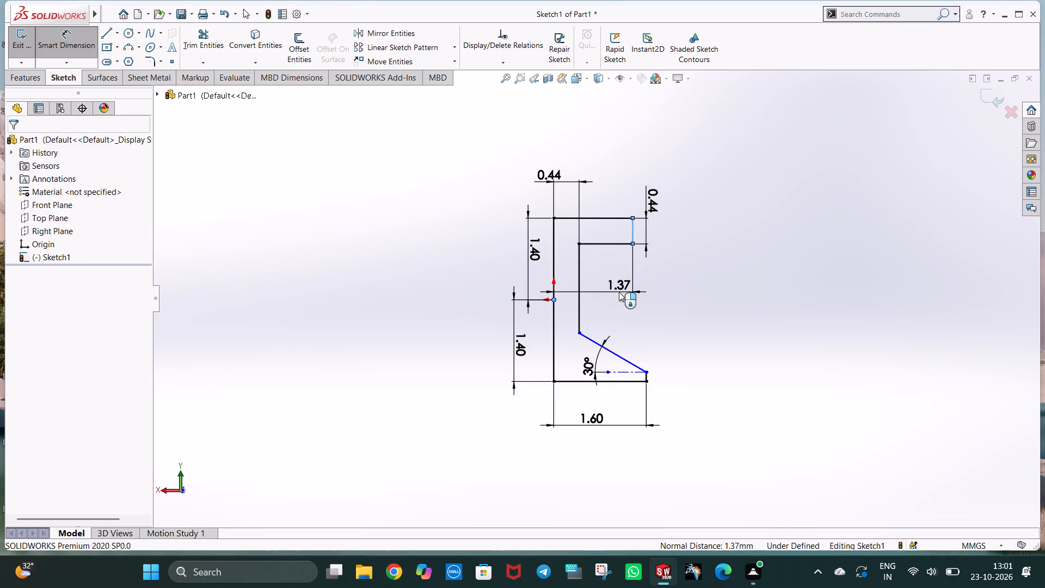
left_click(571, 276)
left_click(672, 273)
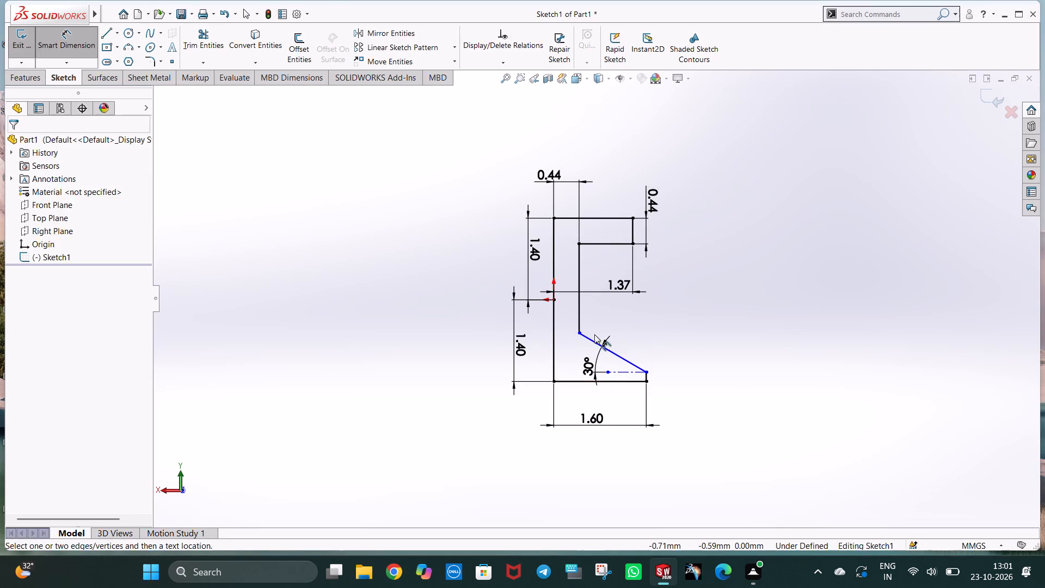
Dimension the vertical distance from the sloped line's upper endpoint to the origin, accepting its current value.
left_click(578, 333)
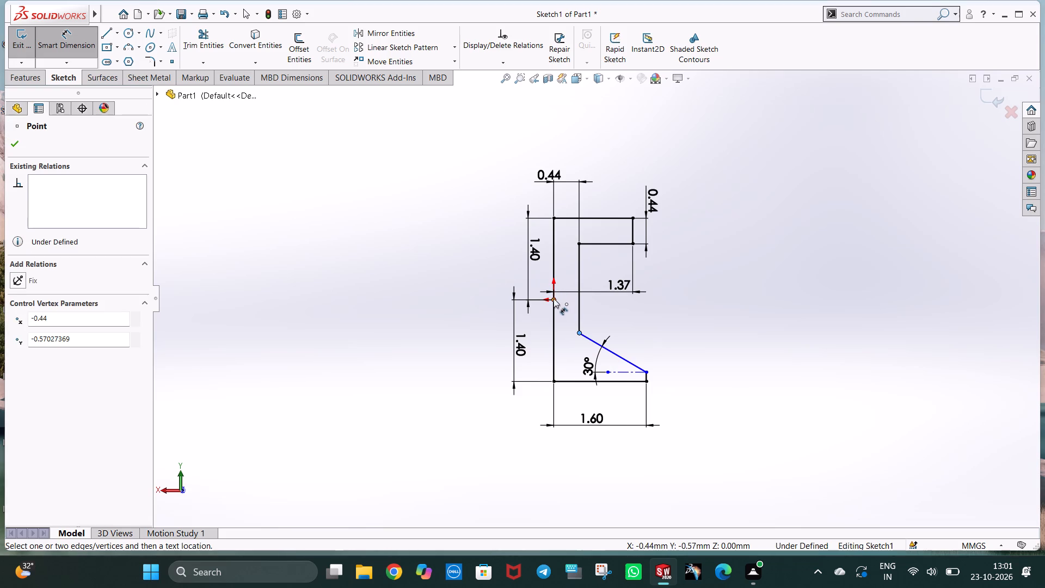
left_click(554, 298)
left_click(592, 310)
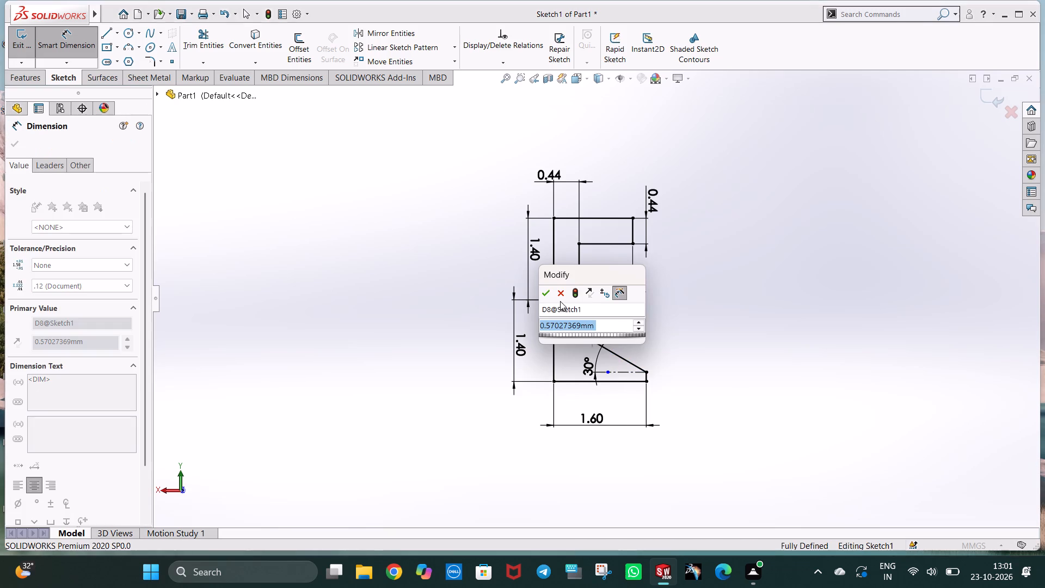
left_click(543, 289)
left_click(743, 288)
key("Escape")
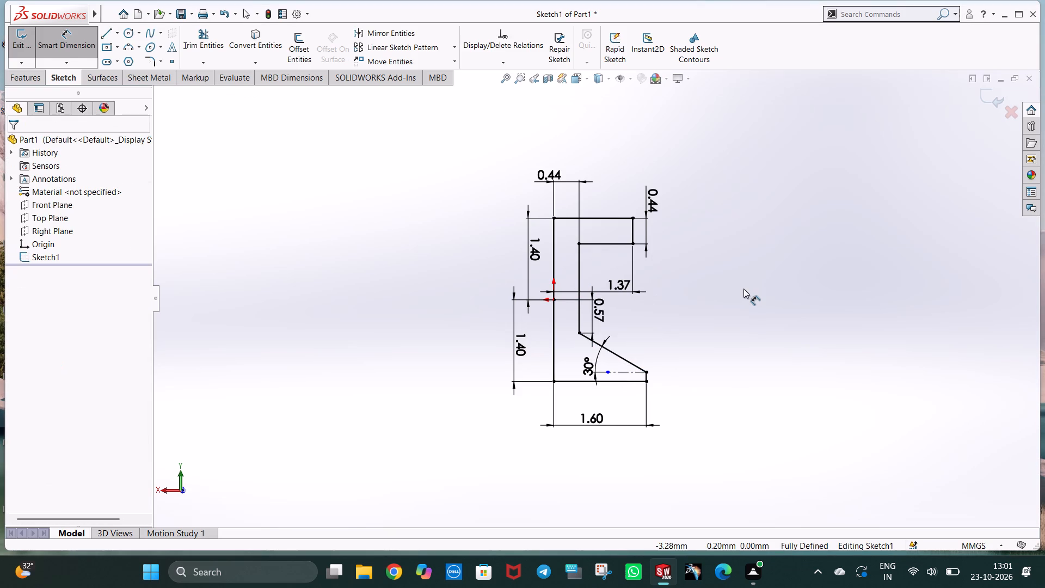
Extrude the stepped profile as a boss using the Mid Plane end condition with a depth of 2 mm.
left_click(28, 72)
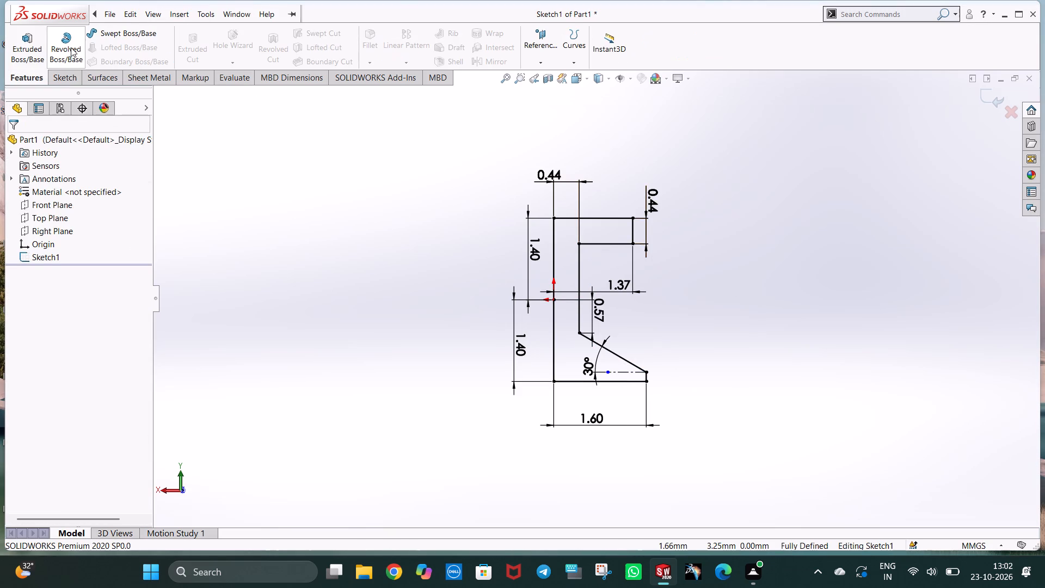
left_click(17, 55)
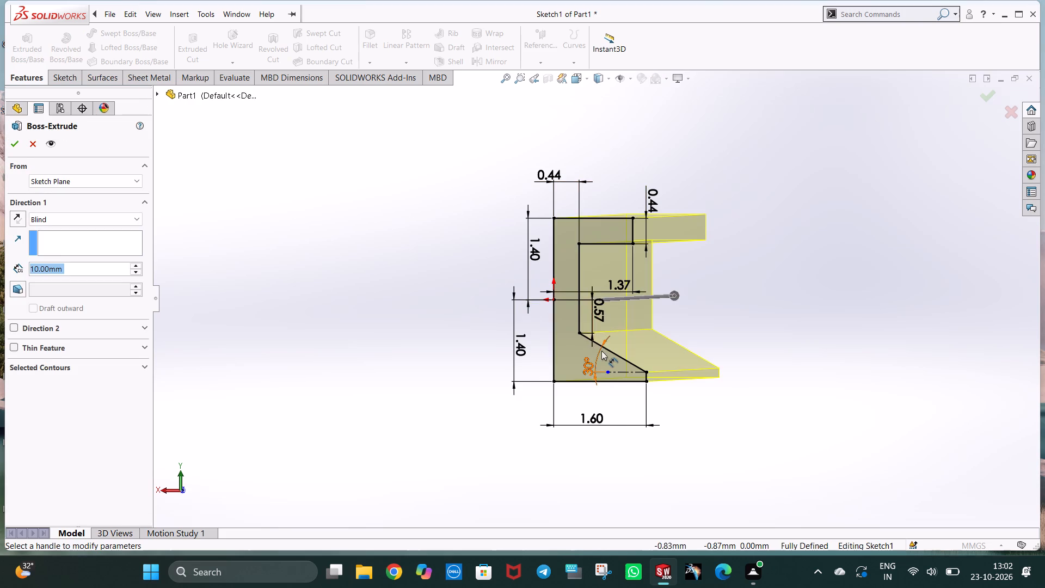
middle_click_drag(601, 351, 359, 351)
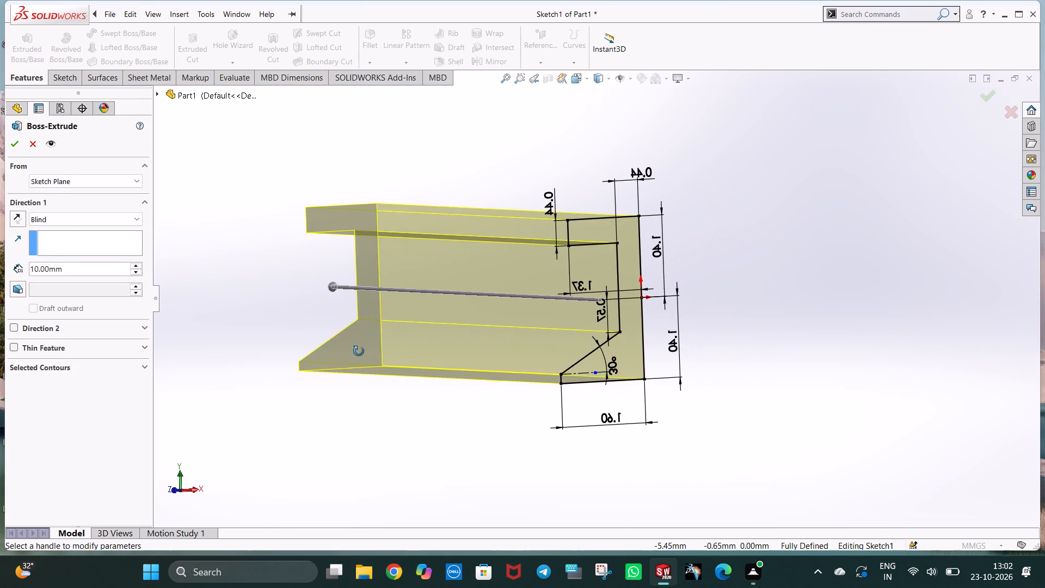
middle_click_drag(359, 351, 601, 331)
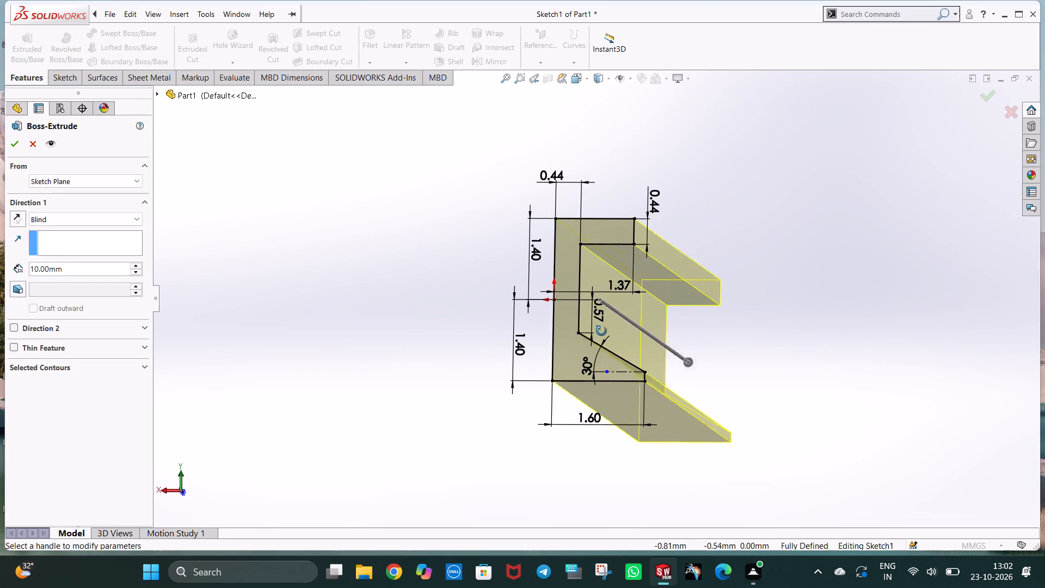
middle_click_drag(601, 331, 613, 344)
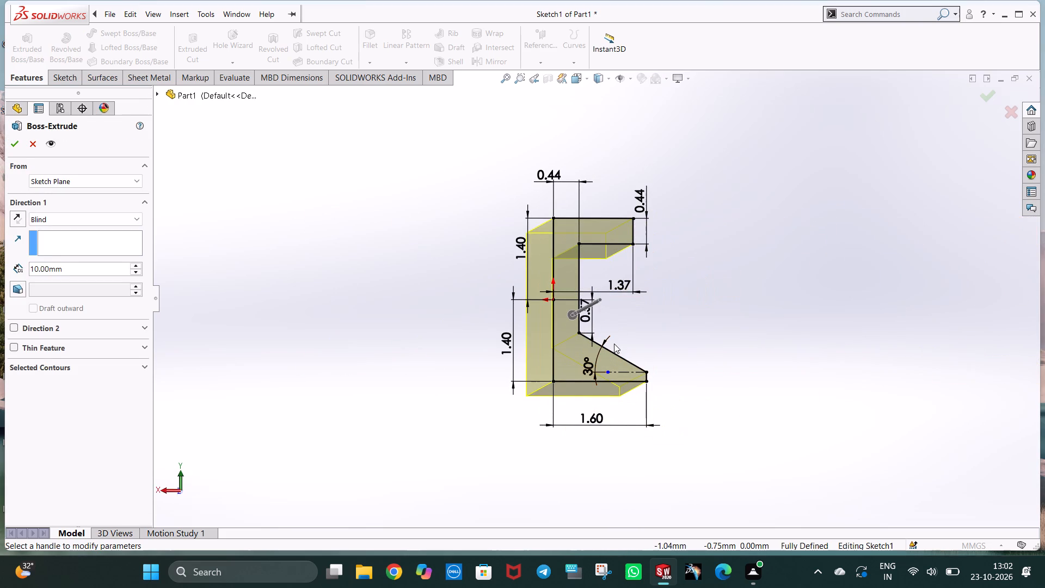
middle_click_drag(710, 399, 679, 403)
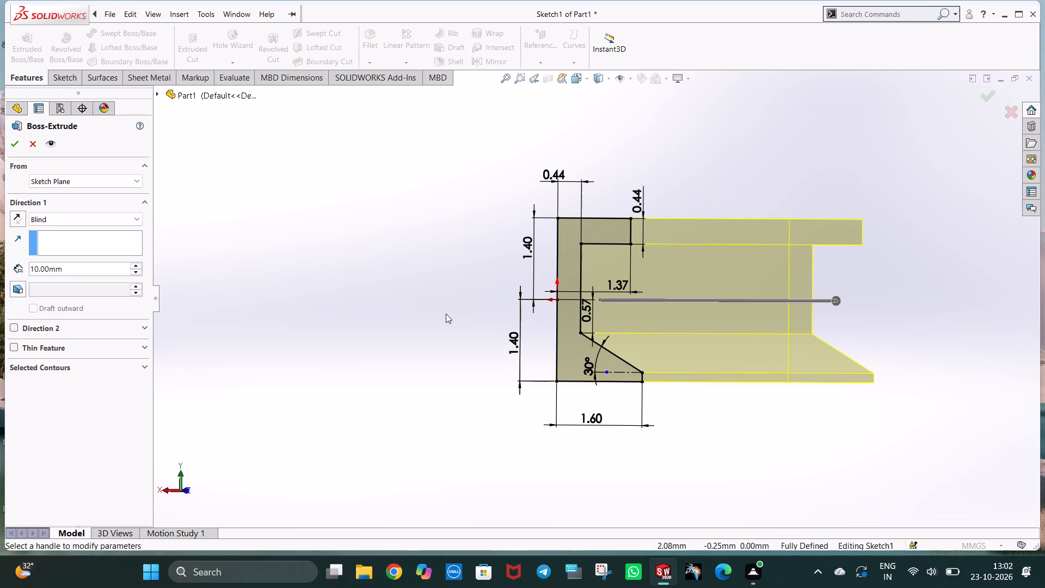
left_click(110, 217)
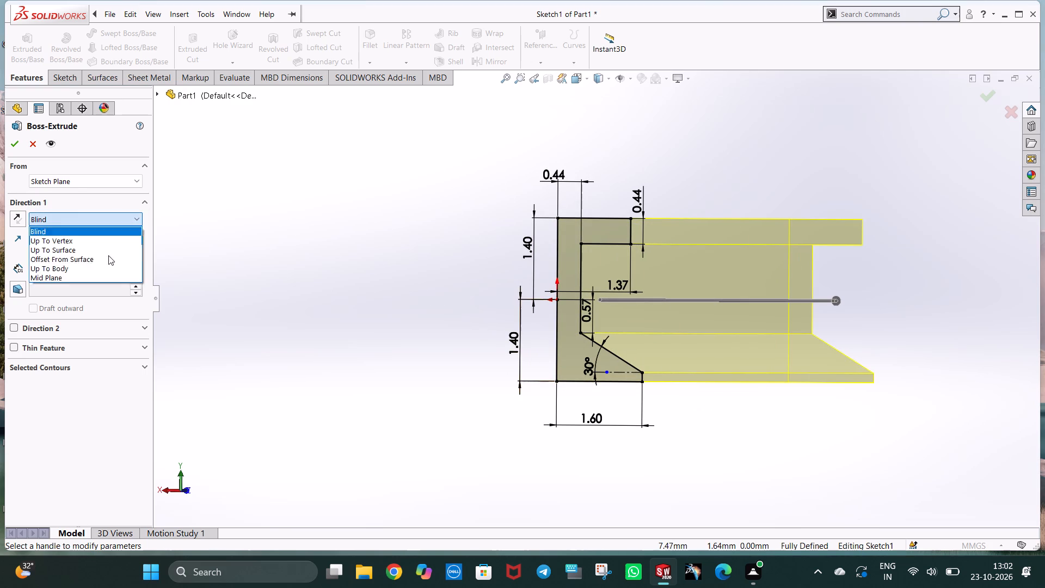
left_click(106, 279)
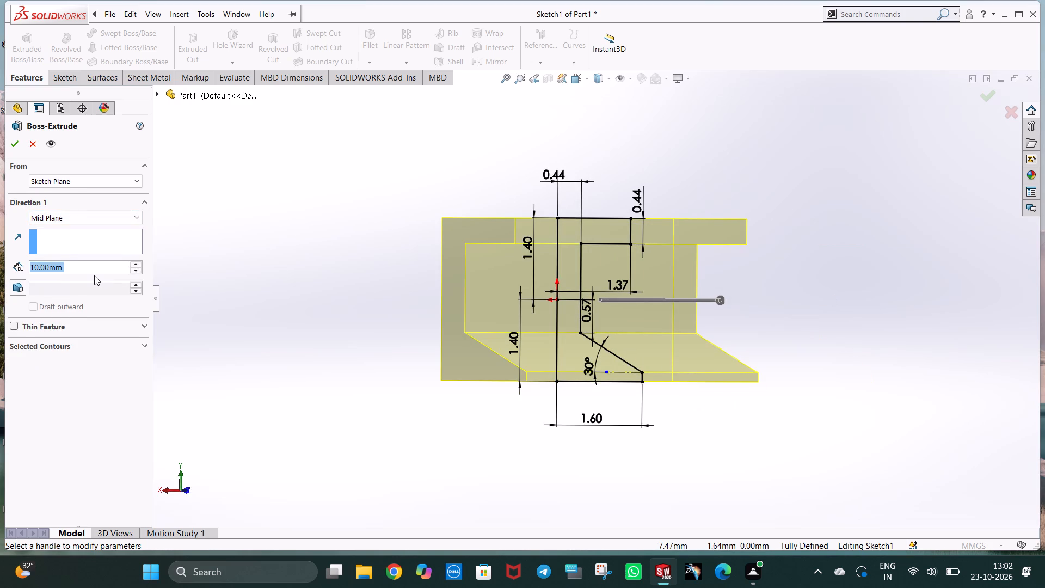
key("2")
key("Return")
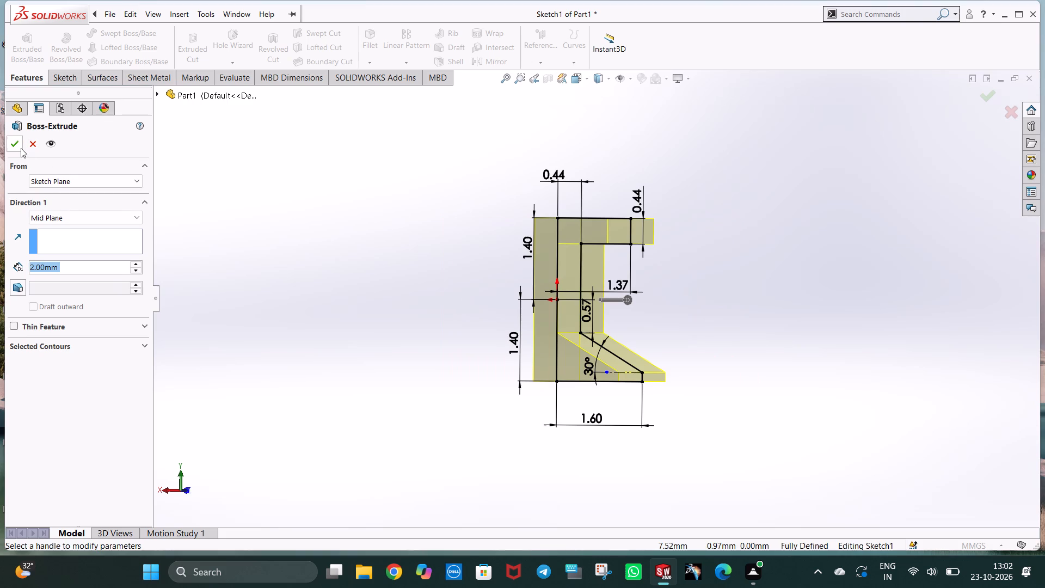
left_click(20, 148)
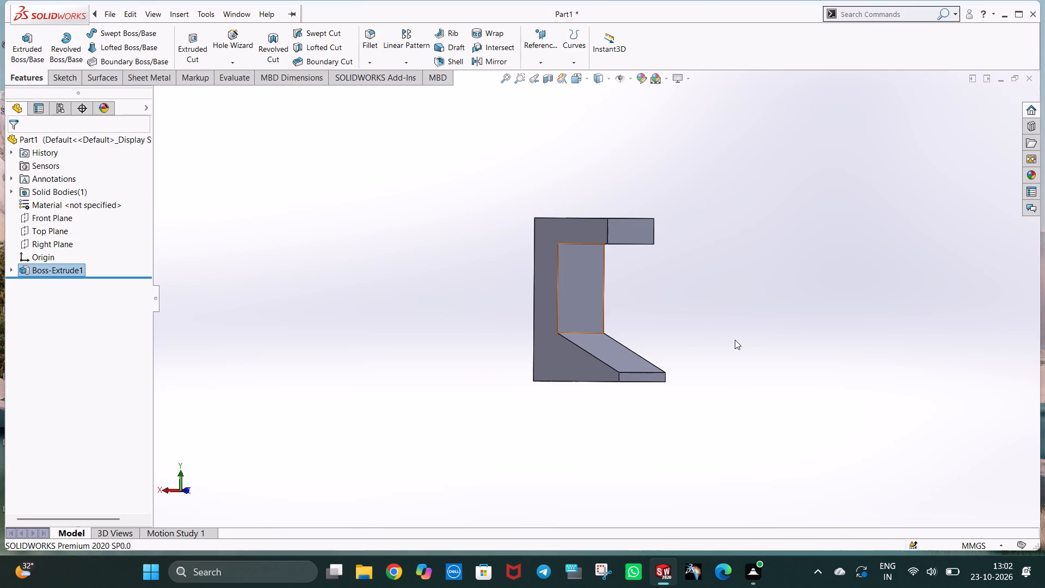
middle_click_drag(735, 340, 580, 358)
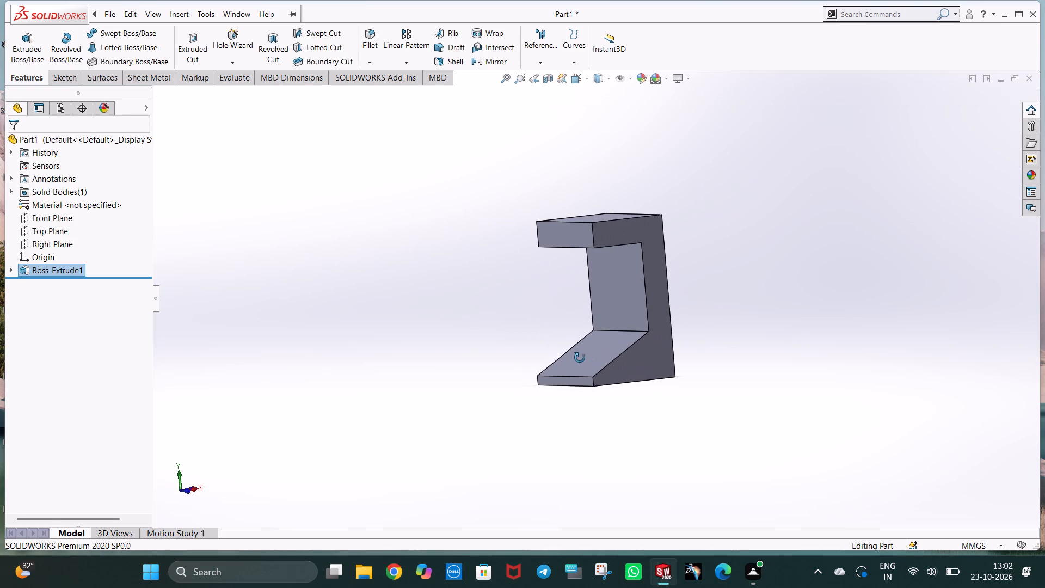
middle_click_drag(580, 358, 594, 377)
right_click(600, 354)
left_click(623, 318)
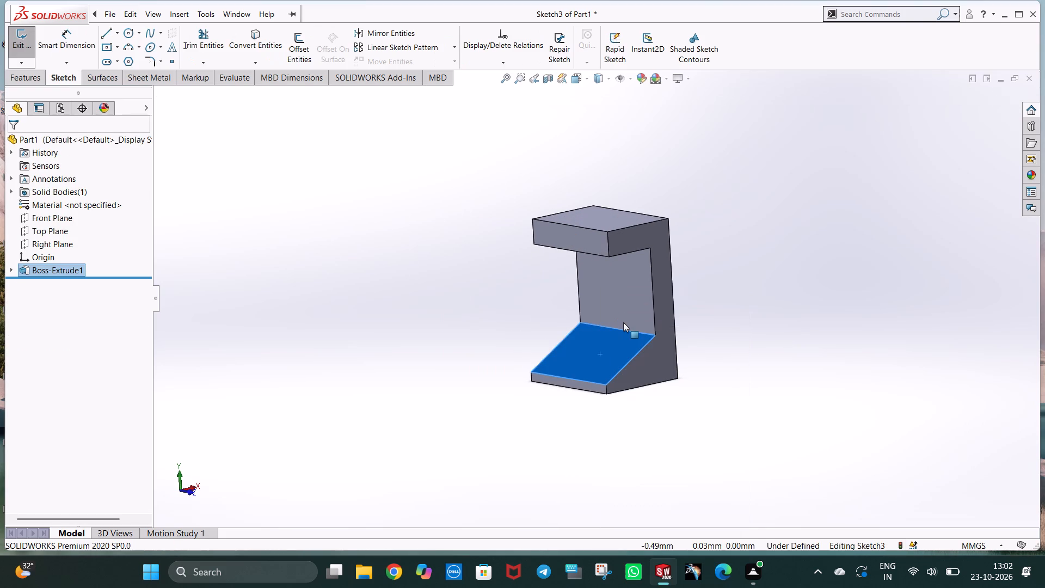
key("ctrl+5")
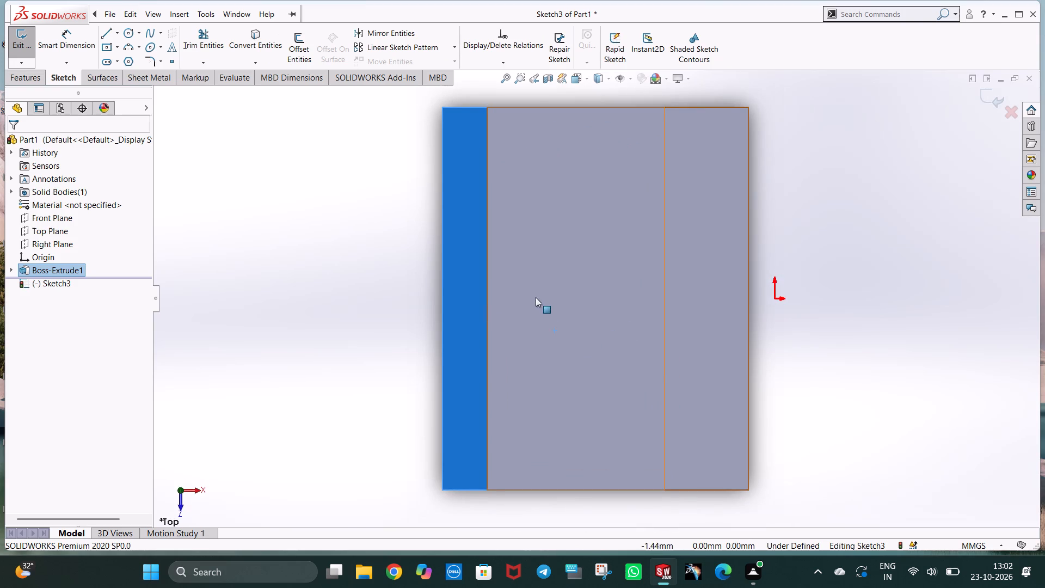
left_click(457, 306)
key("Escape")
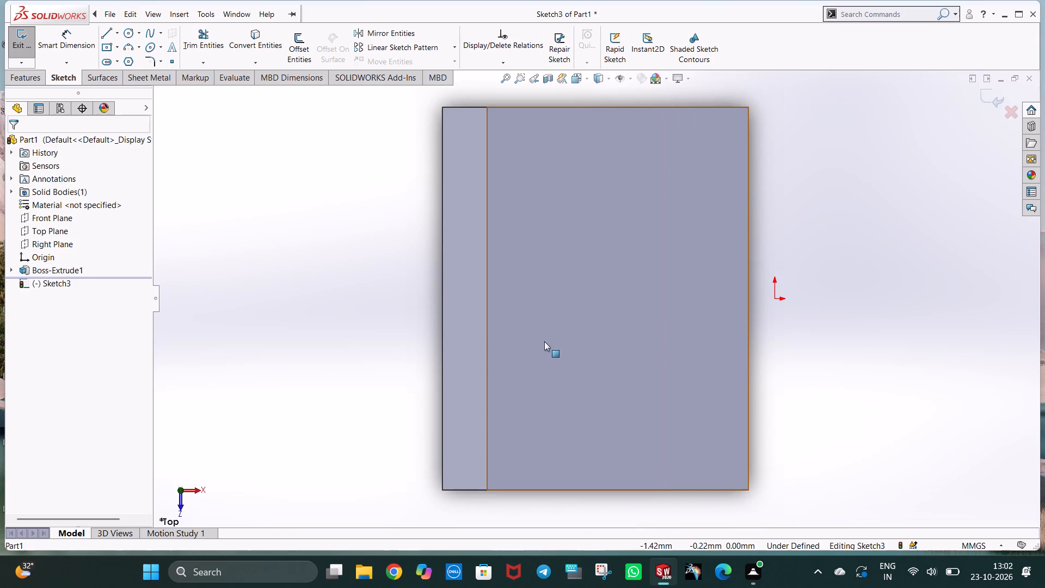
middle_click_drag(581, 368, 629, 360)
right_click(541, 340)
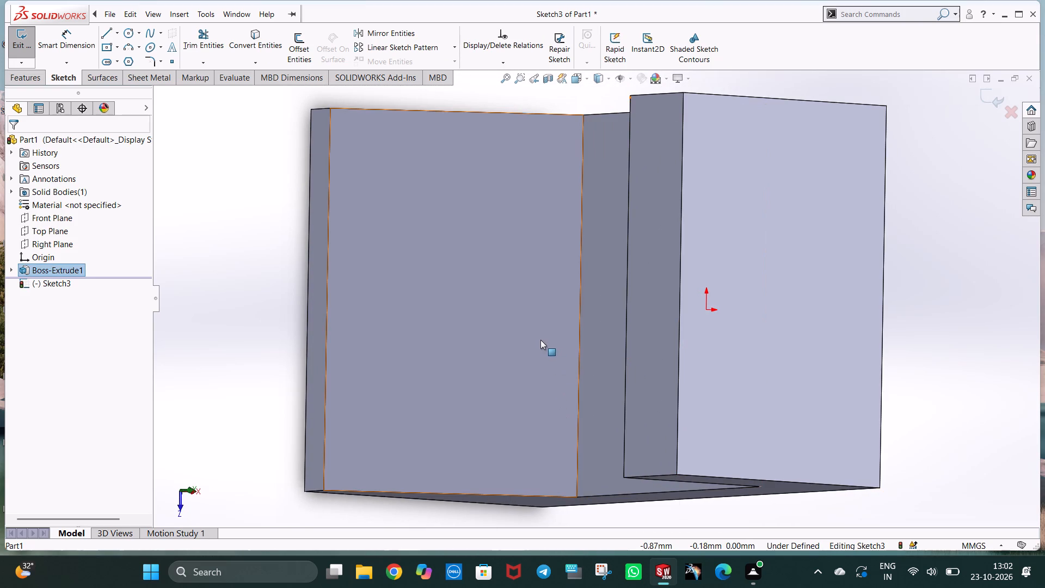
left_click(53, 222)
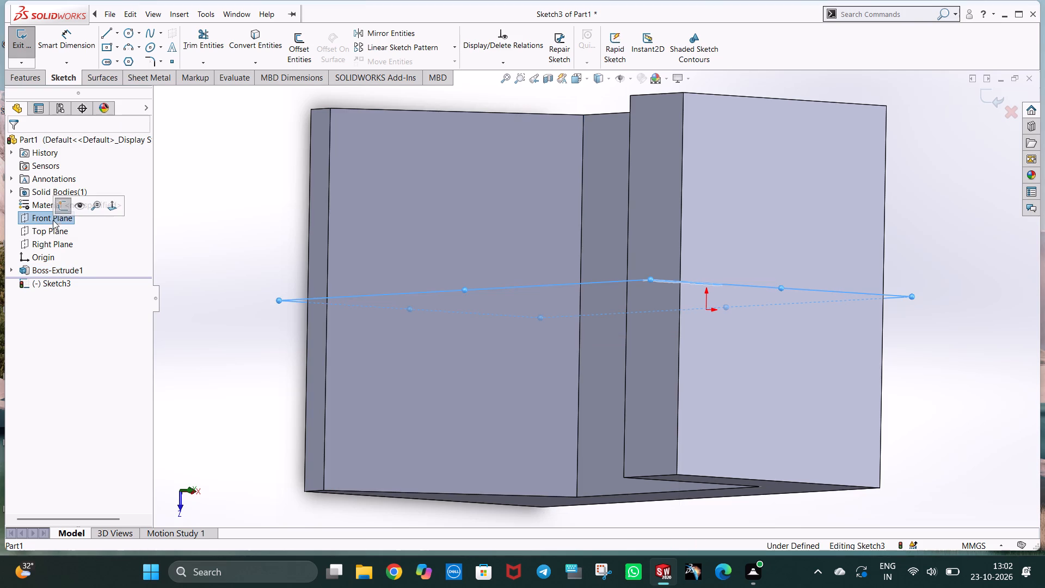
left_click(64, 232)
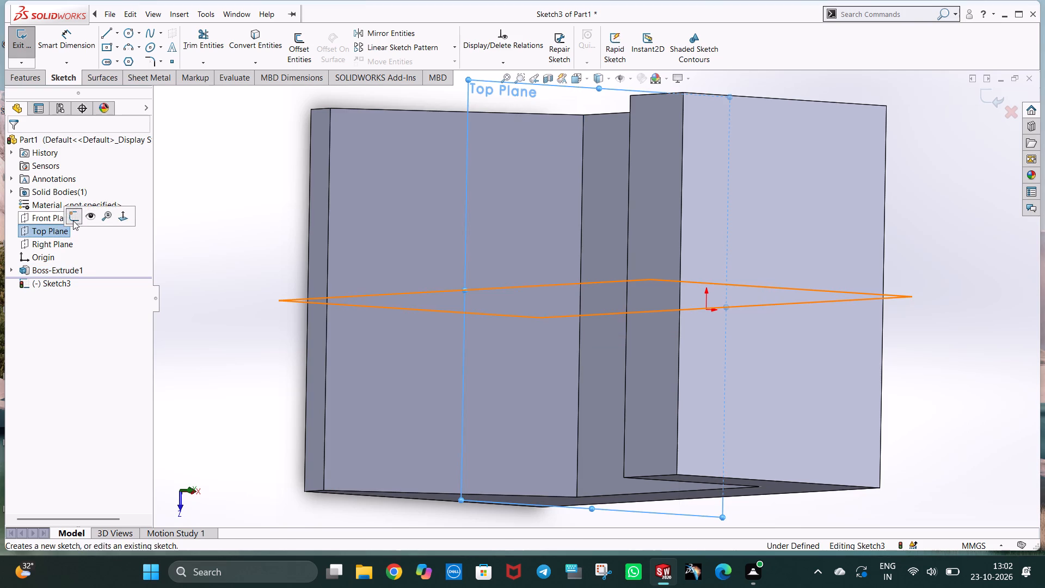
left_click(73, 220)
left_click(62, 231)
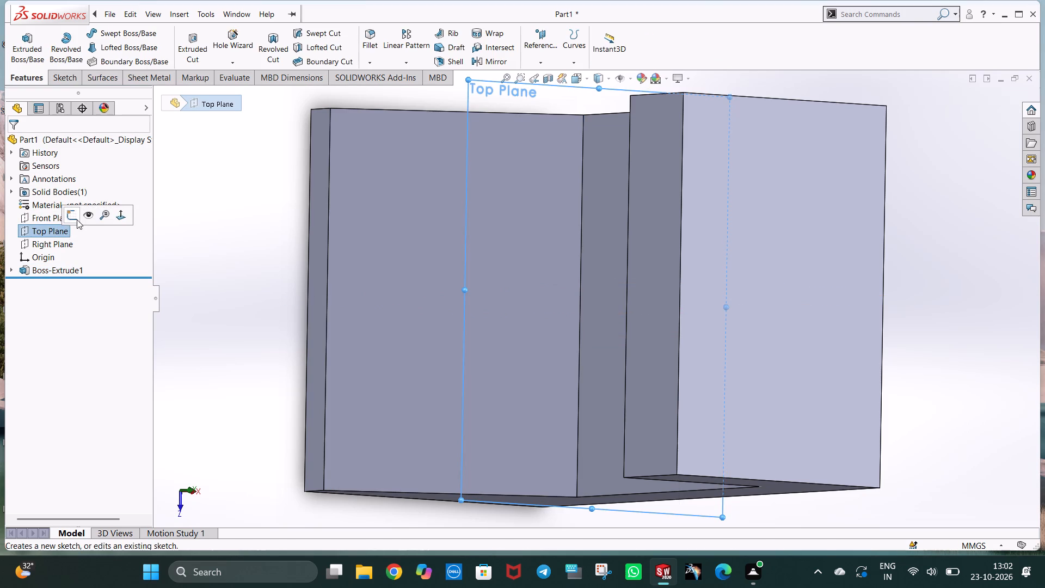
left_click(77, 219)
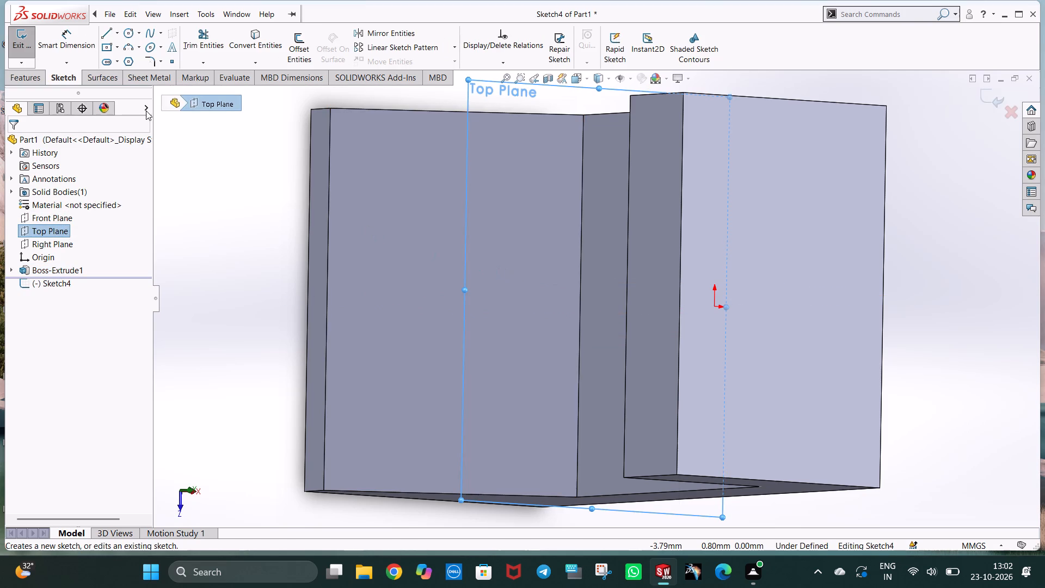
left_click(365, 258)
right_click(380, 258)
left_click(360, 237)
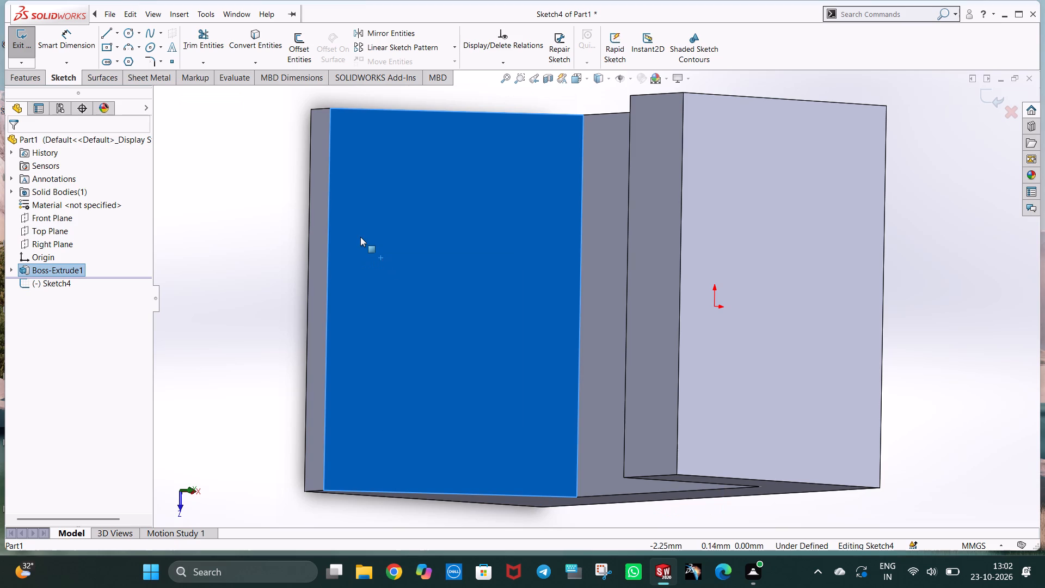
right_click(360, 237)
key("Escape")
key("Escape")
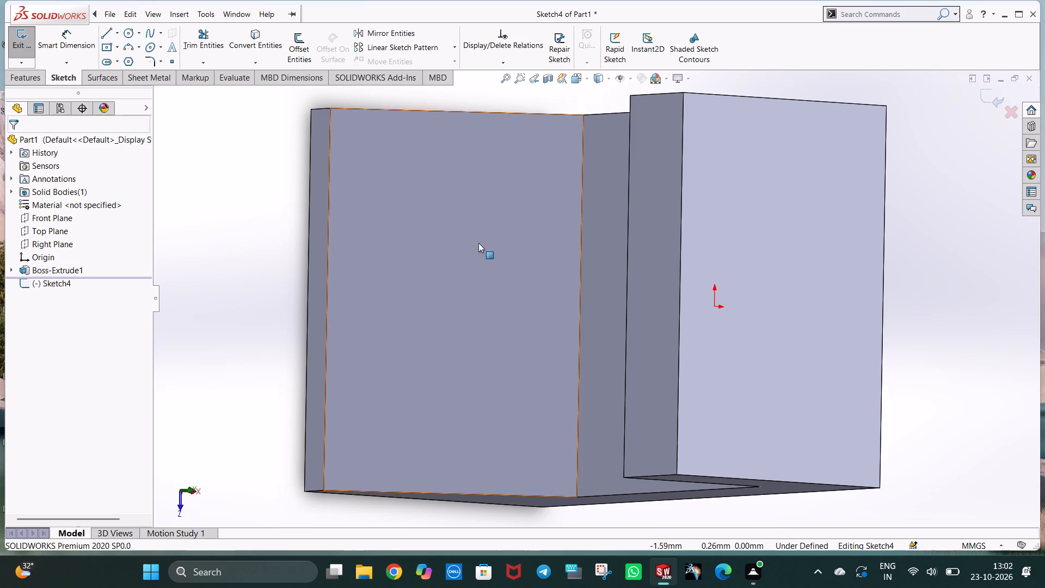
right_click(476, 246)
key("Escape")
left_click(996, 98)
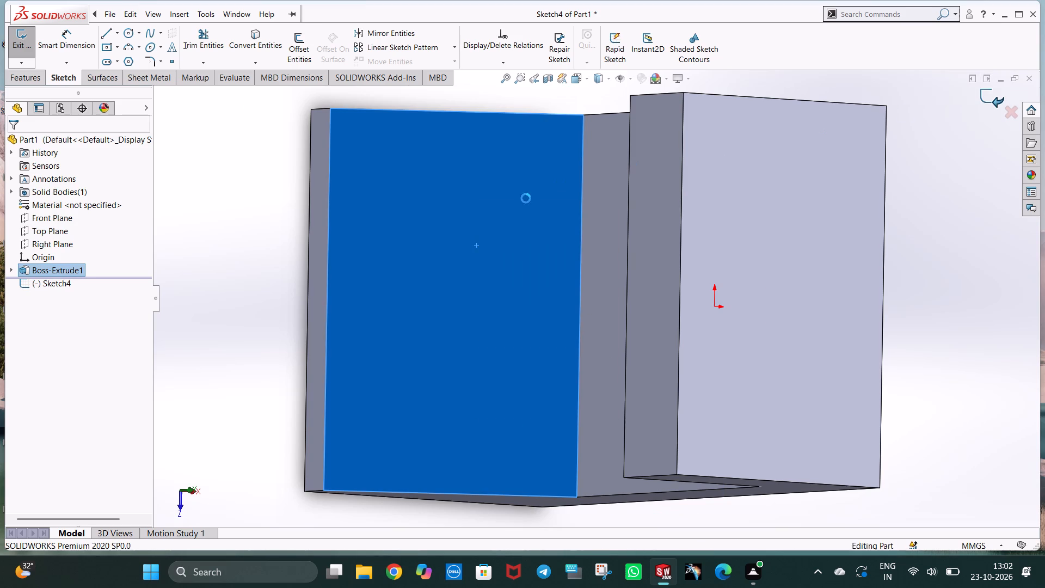
Start a sketch on the lower flange's sloped face and draw a circle of about 0.11 mm radius near its centre, level with the edge midpoint.
right_click(458, 264)
left_click(480, 249)
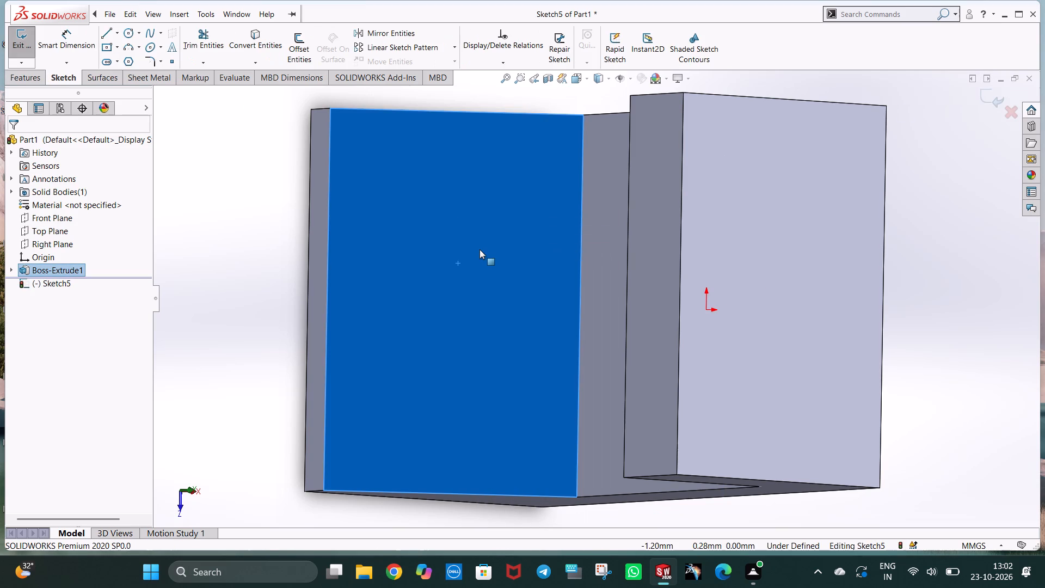
left_click(128, 33)
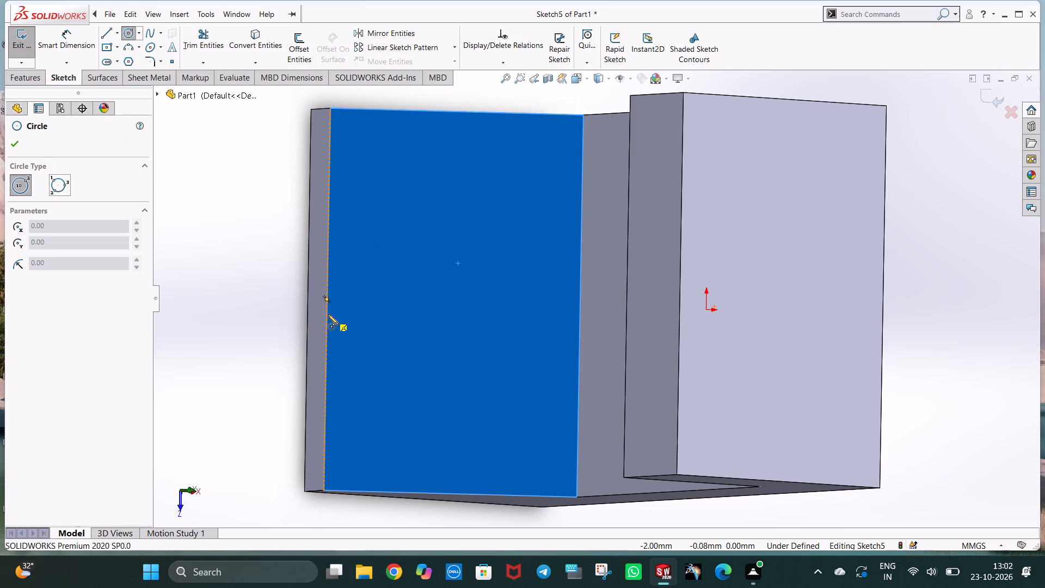
left_click(459, 303)
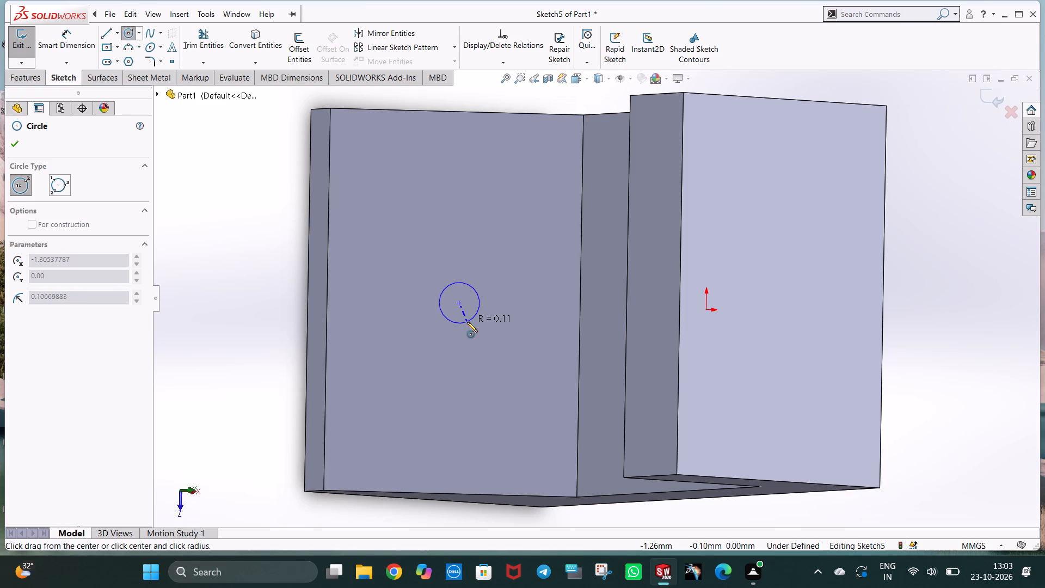
left_click(467, 322)
key("Escape")
key("Escape")
Dimension the circle on the sloped face and set its diameter to 0.4 mm.
left_click(64, 55)
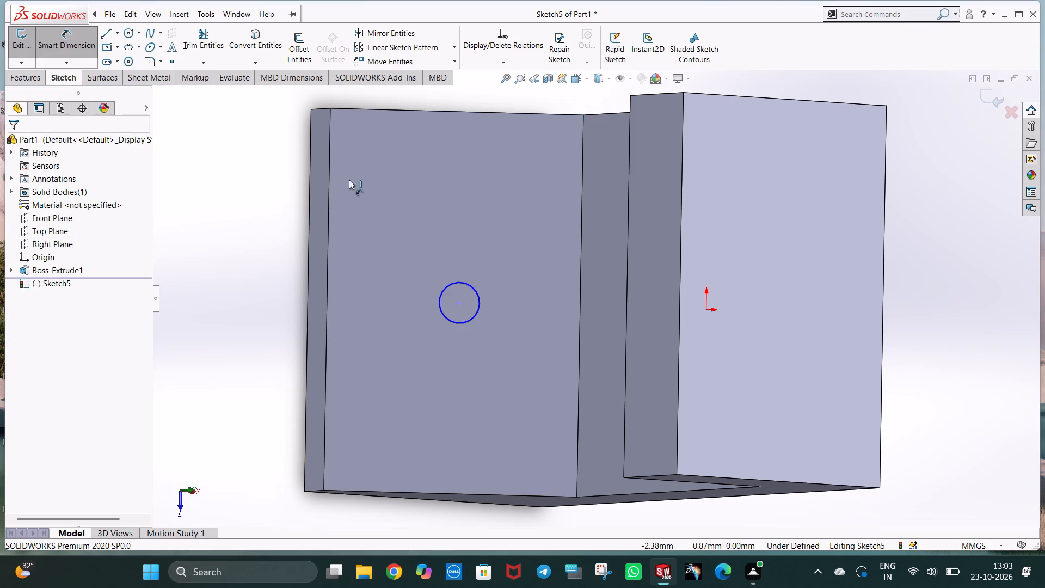
left_click(458, 281)
left_click(495, 266)
left_click(500, 266)
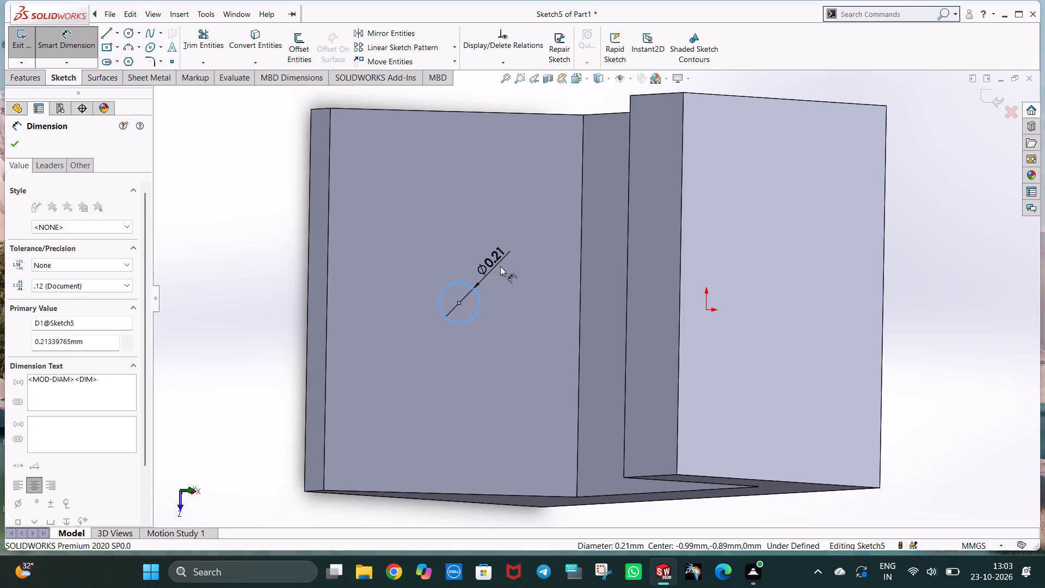
left_click_drag(497, 282, 434, 281)
type("0.4")
key("Return")
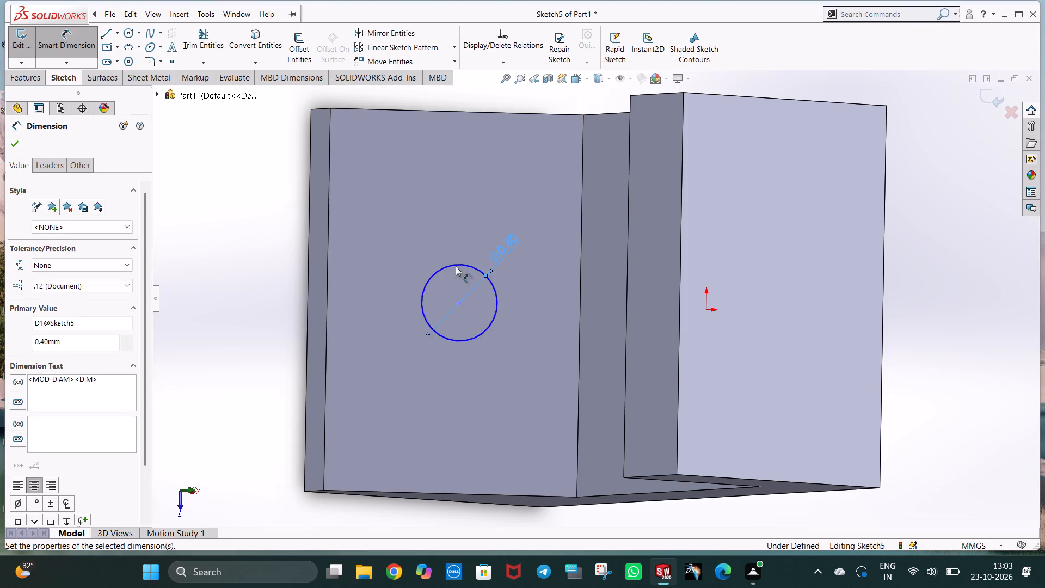
key("Escape")
left_click(499, 209)
left_click(288, 220)
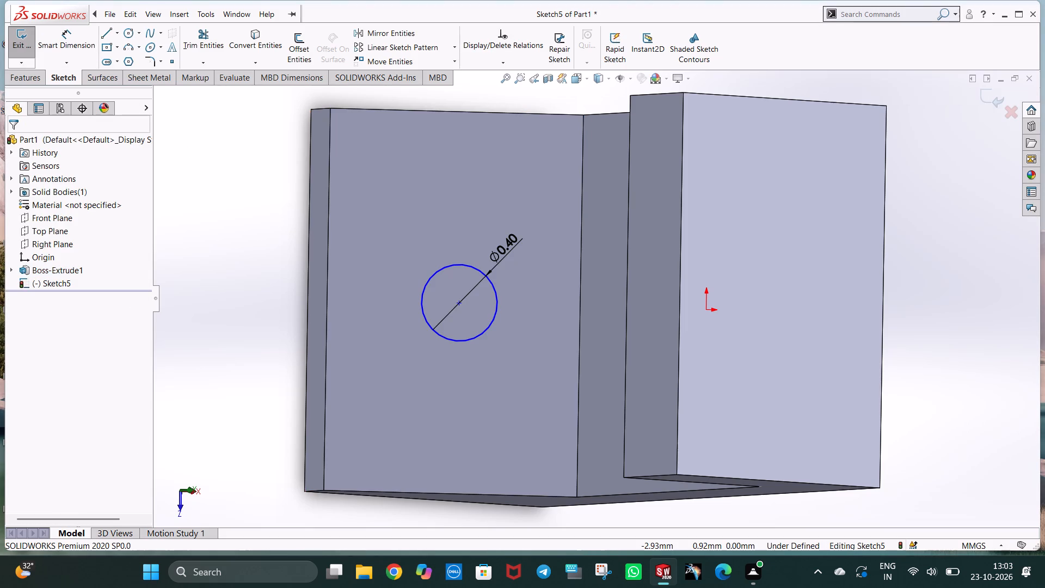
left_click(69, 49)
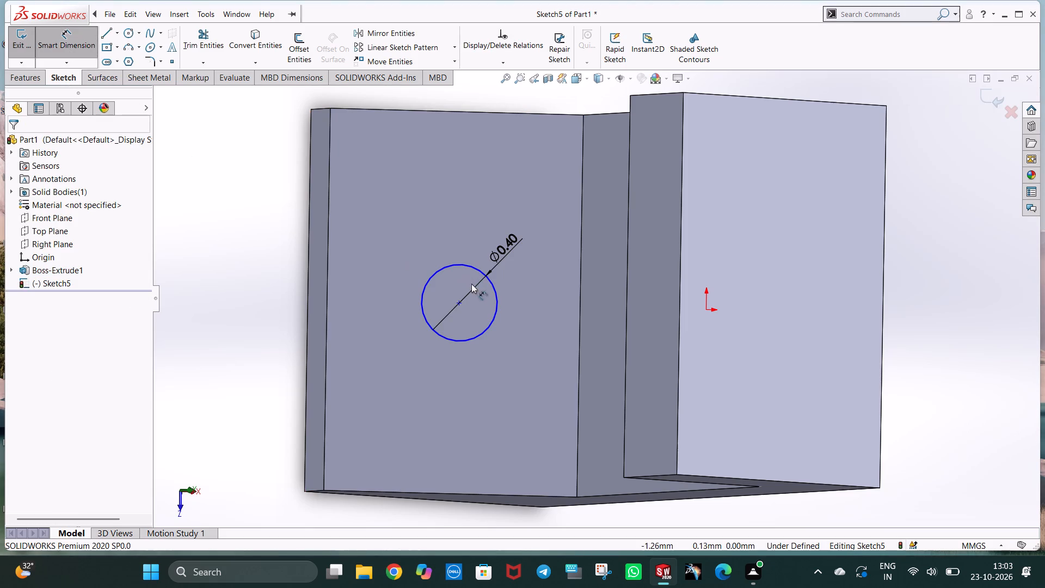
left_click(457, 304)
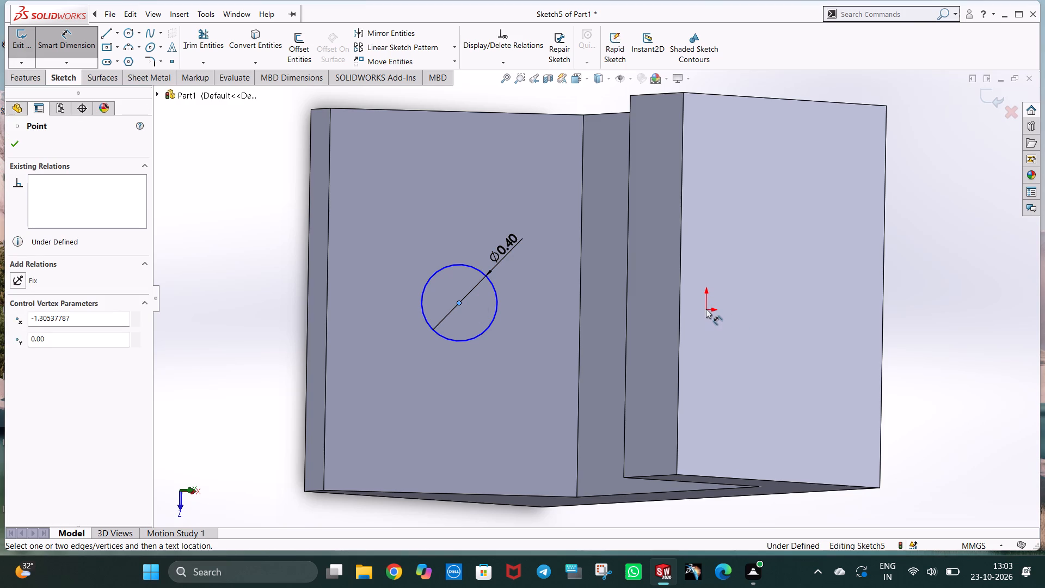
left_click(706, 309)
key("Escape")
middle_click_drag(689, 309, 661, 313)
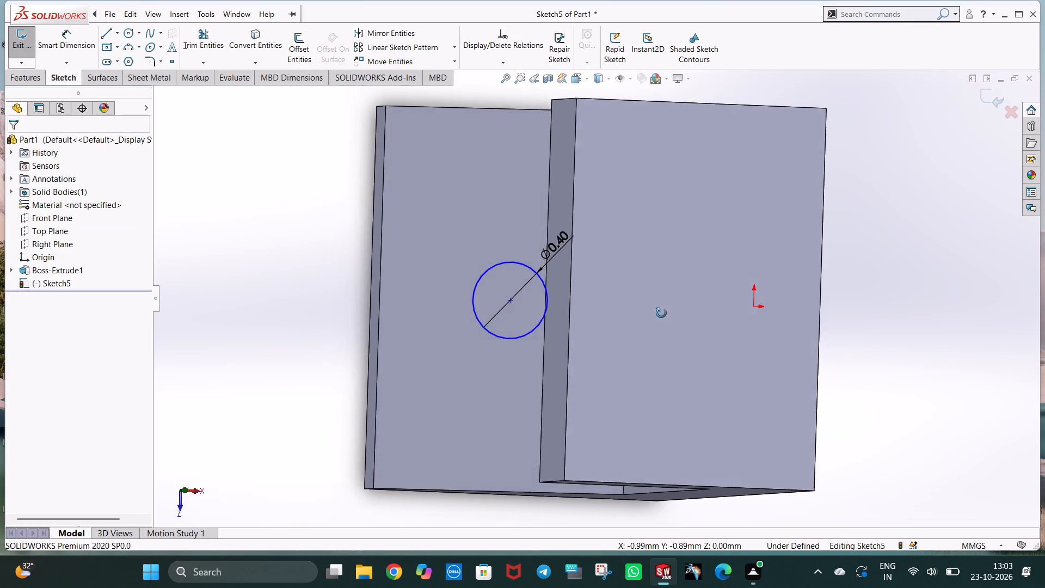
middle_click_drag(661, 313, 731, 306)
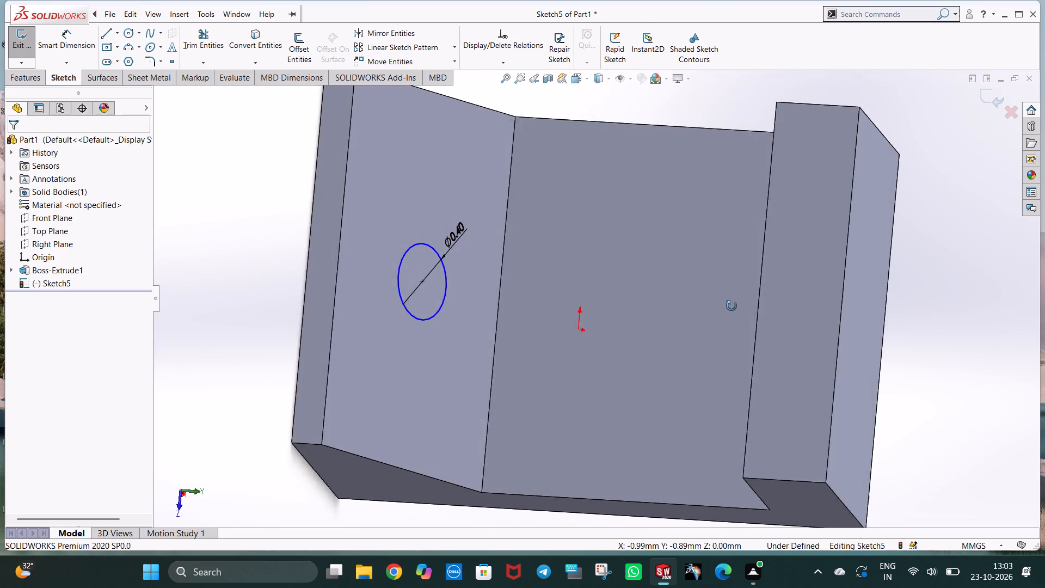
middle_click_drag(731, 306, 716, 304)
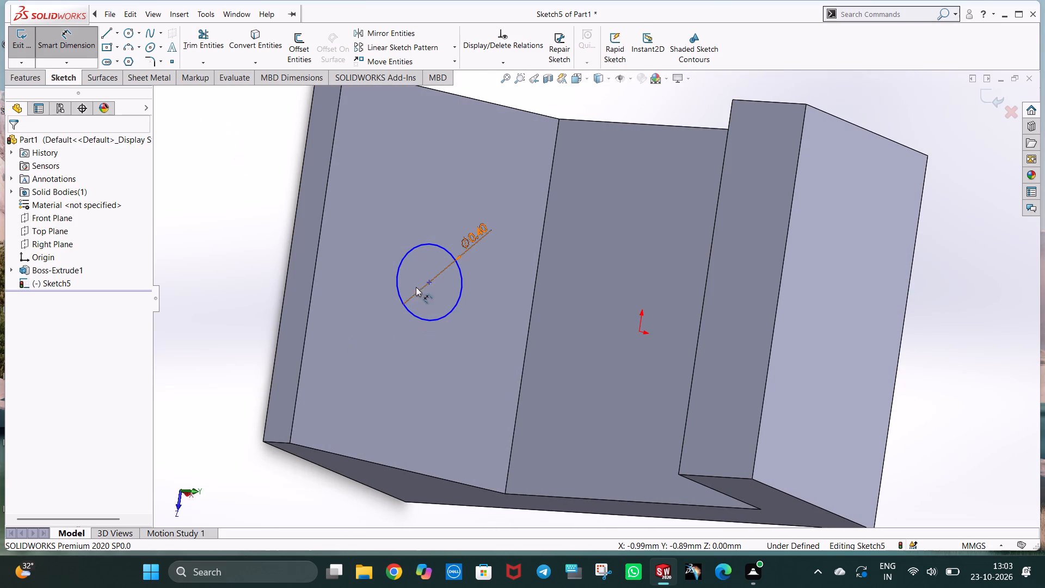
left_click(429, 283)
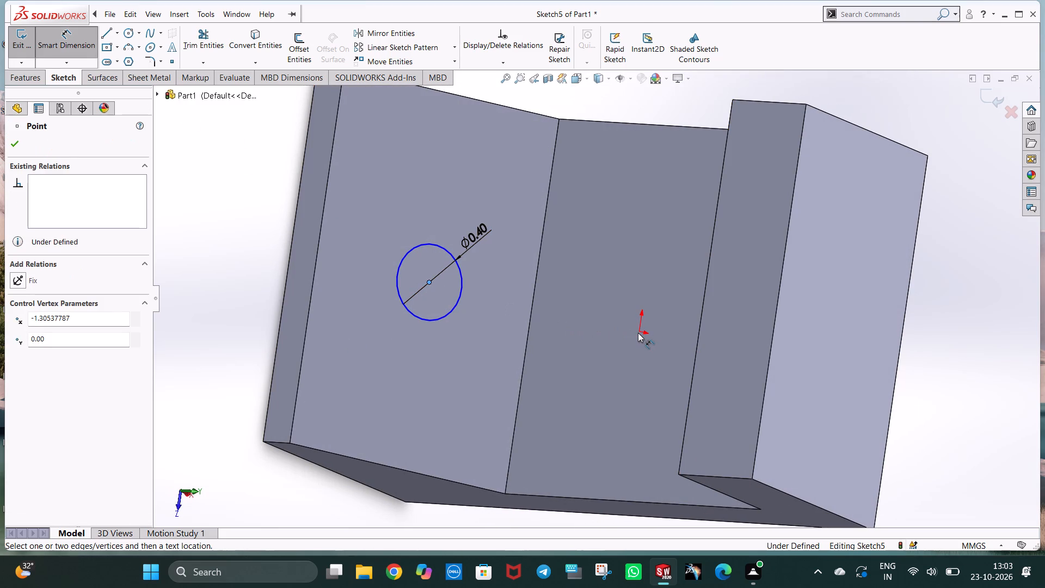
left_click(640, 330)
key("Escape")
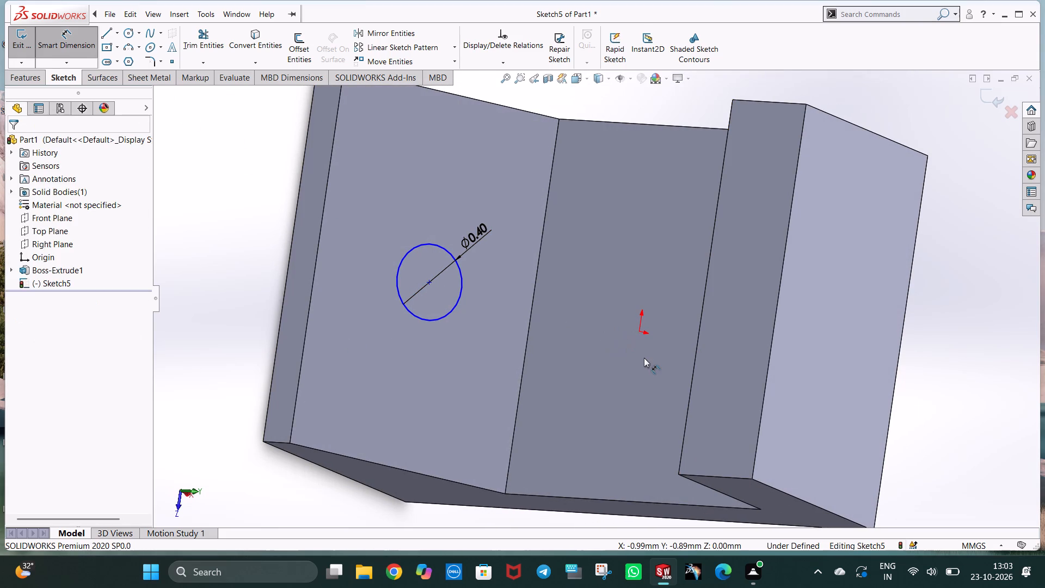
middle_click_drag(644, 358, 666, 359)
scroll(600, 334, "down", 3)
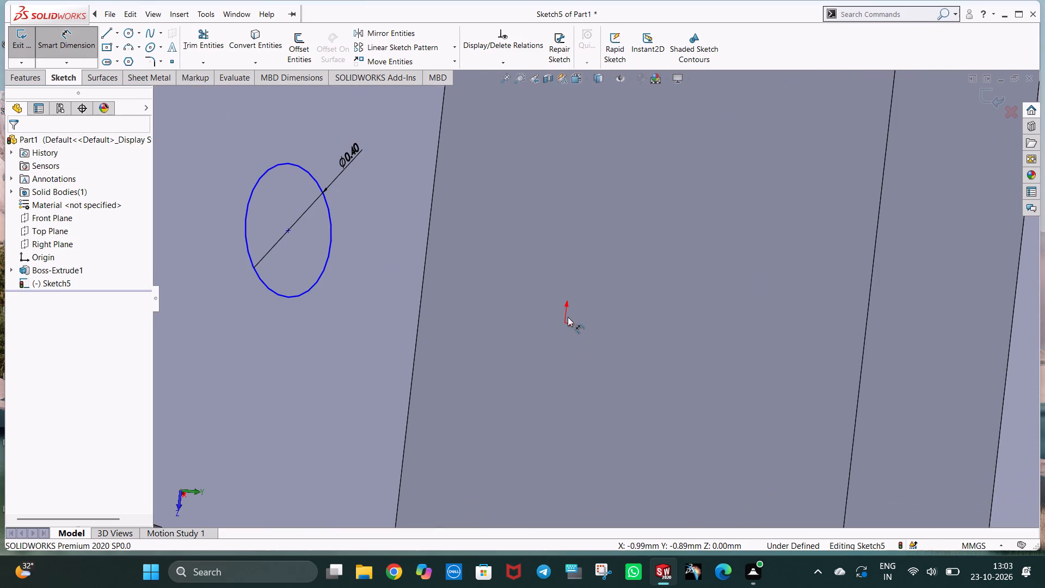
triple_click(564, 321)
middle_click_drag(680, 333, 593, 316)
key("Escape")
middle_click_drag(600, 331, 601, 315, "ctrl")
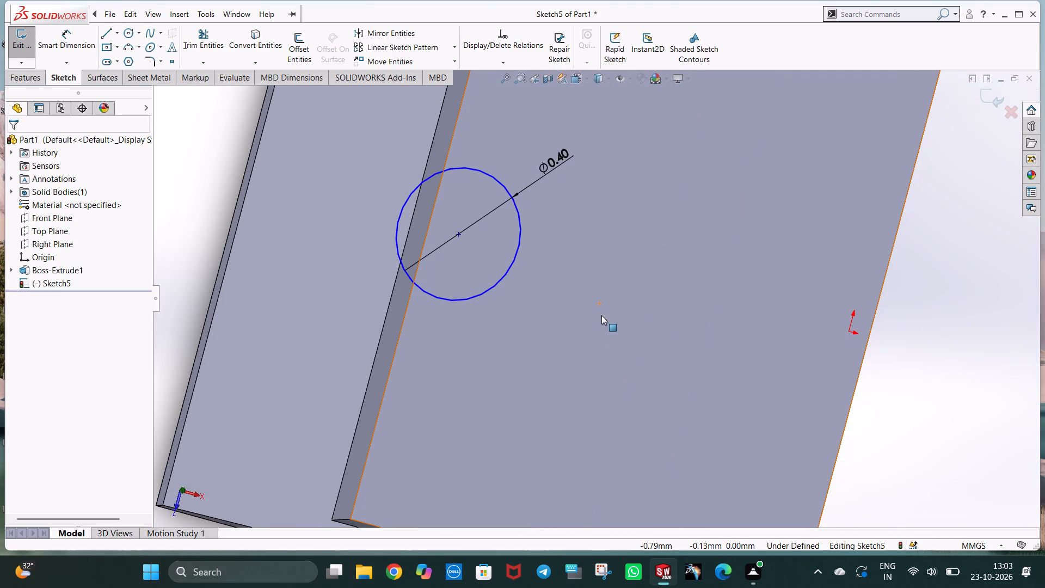
Cut-extrude the circle into the lower sloped flange from the sketch plane with a Blind depth of 2 mm.
key("ctrl+5")
middle_click_drag(586, 369, 650, 370)
key("Escape")
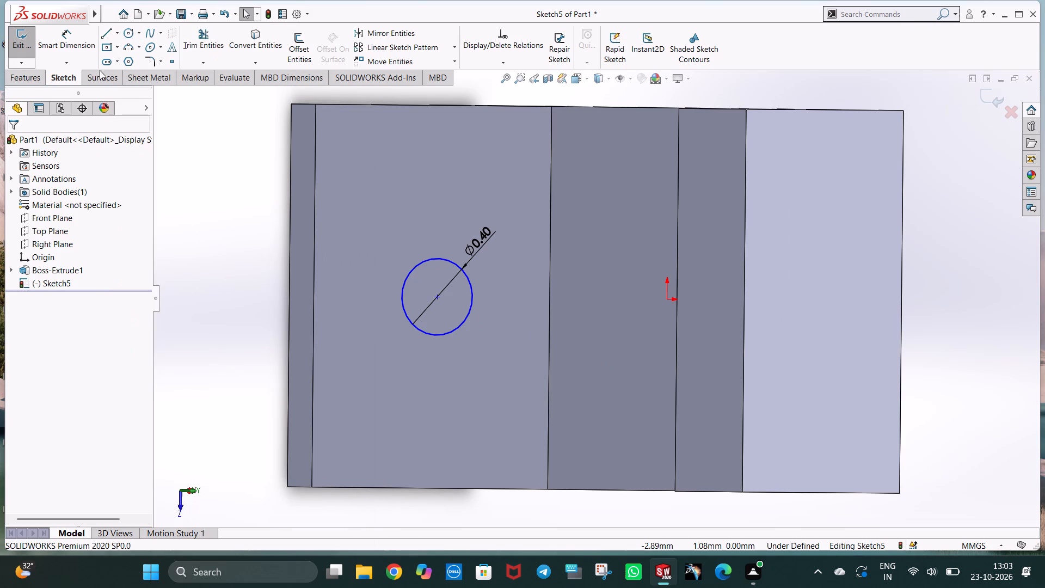
left_click(12, 78)
left_click(194, 56)
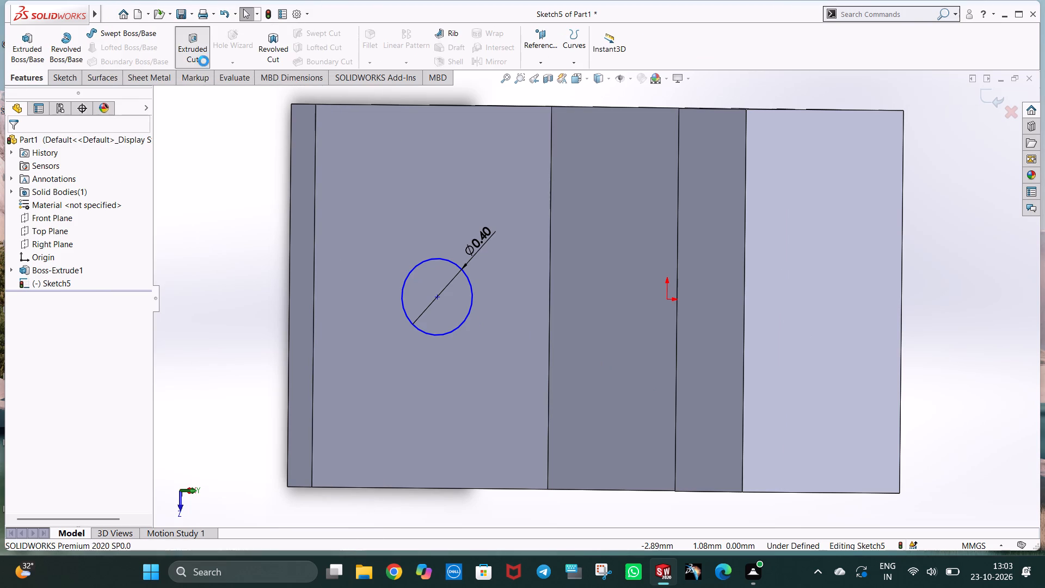
middle_click_drag(431, 335, 506, 345)
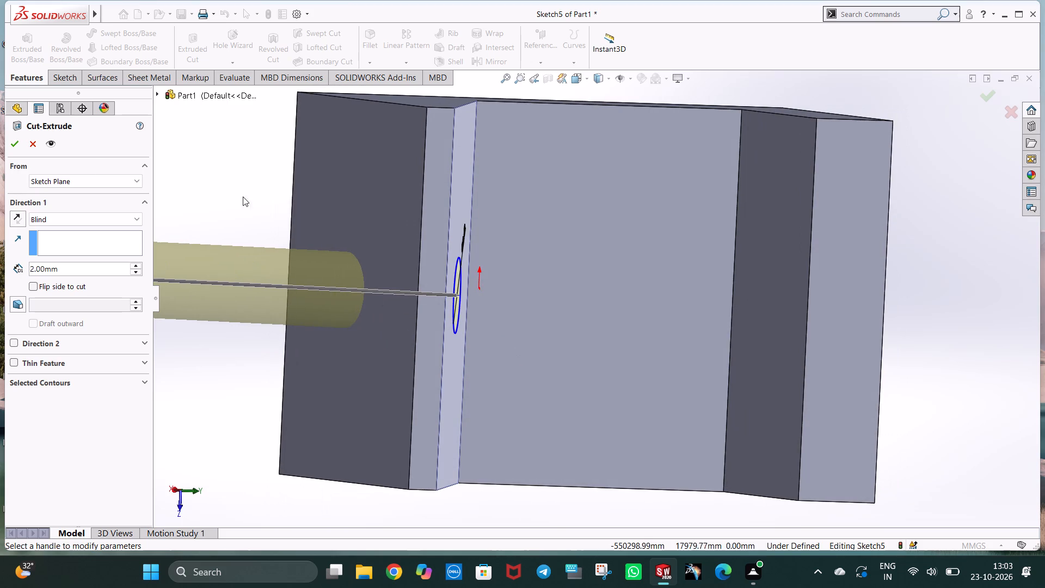
left_click(18, 145)
Start a sketch on the upper flange's flat face and draw a line about 0.72 mm long from its corner along the short edge.
middle_click_drag(604, 367, 496, 346)
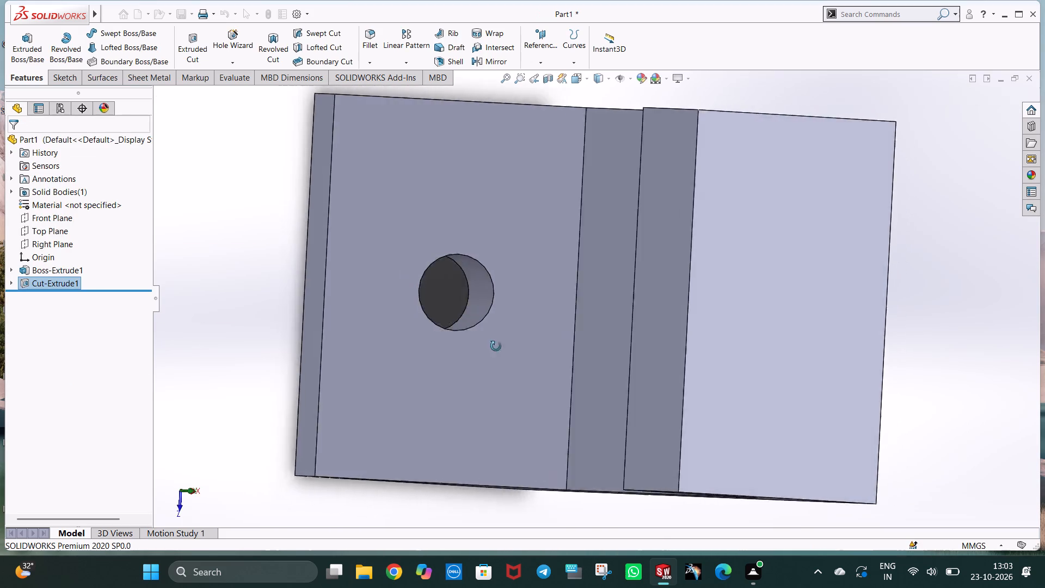
middle_click_drag(496, 346, 511, 278)
middle_click_drag(627, 356, 614, 380)
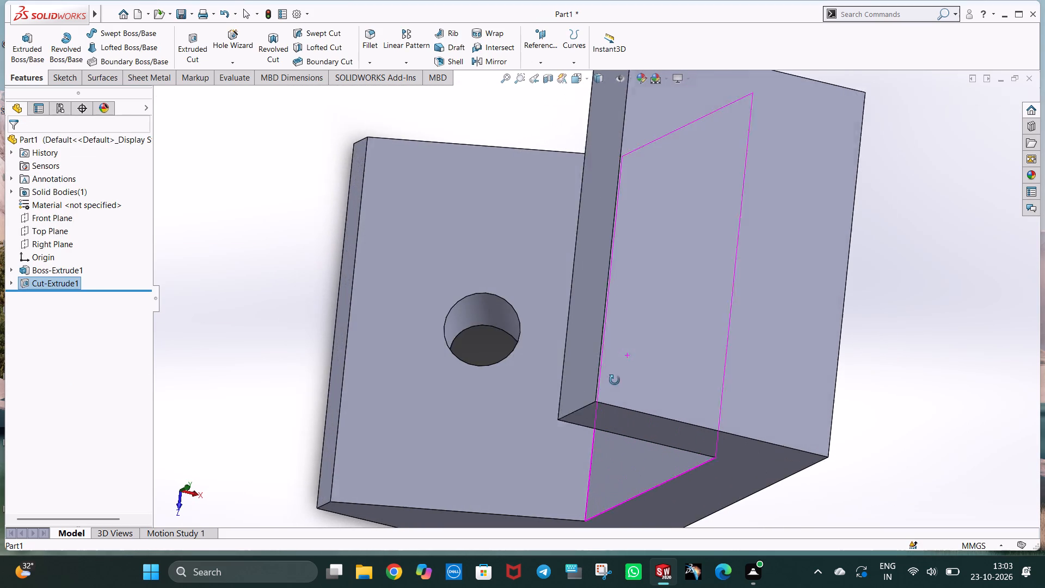
middle_click_drag(614, 380, 614, 381)
key("Escape")
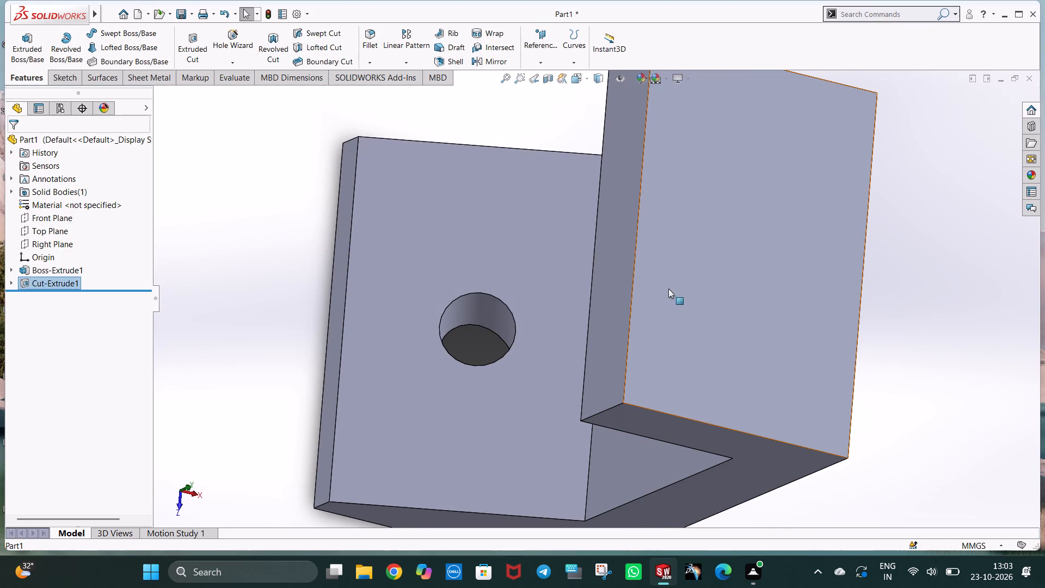
right_click(708, 249)
left_click(735, 235)
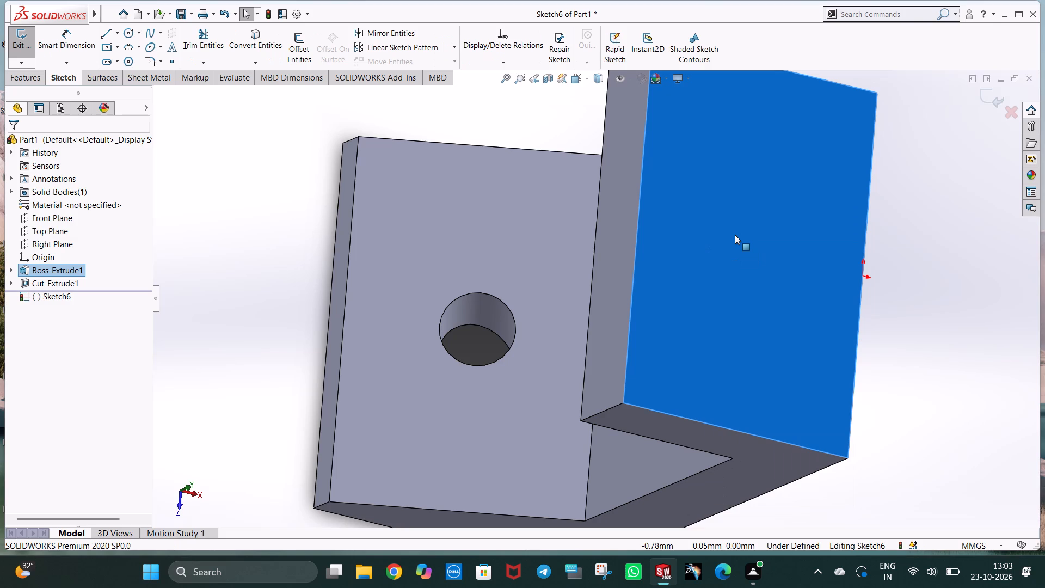
key("ctrl+8")
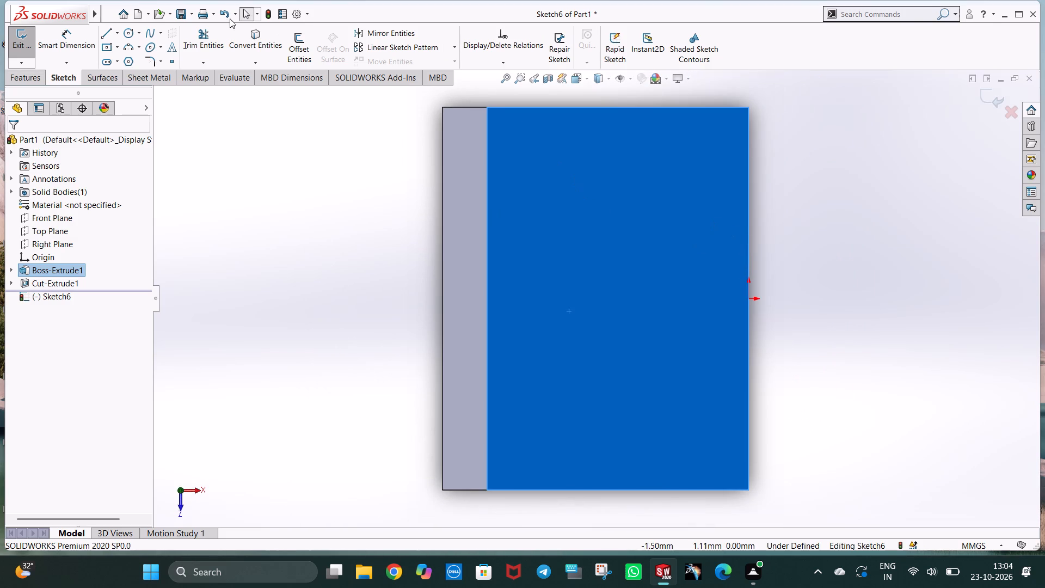
left_click(109, 32)
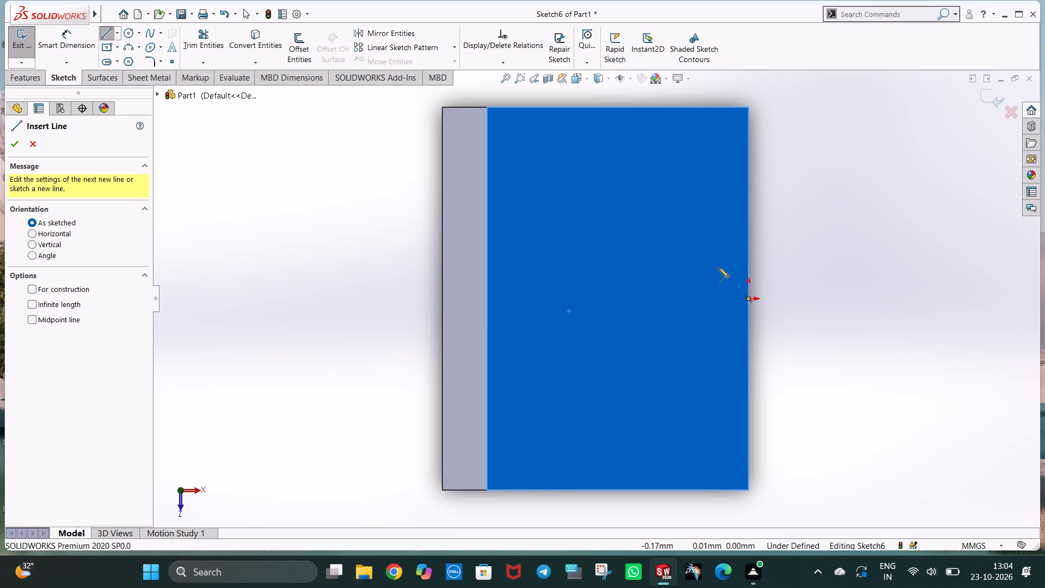
left_click(747, 106)
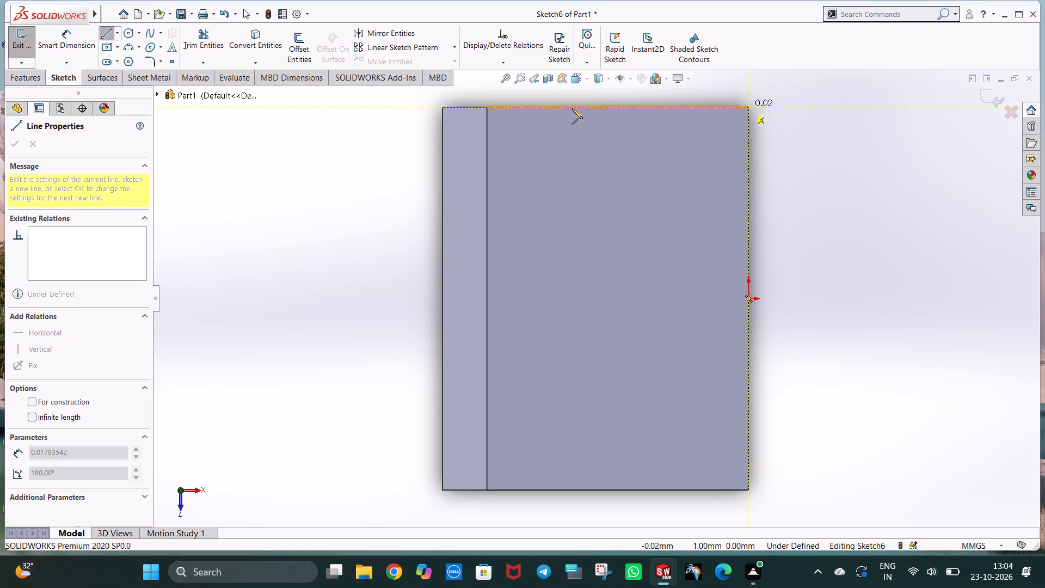
left_click(610, 107)
key("Escape")
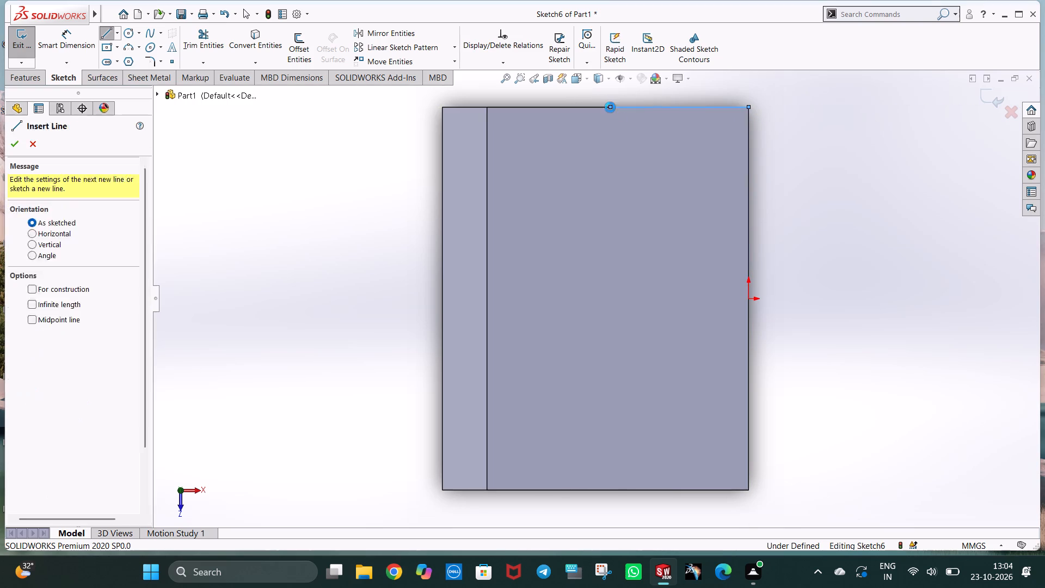
Dimension the line along the upper flange's short edge and set its length to 0.6 mm.
left_click_drag(59, 50, 66, 52)
left_click(673, 107)
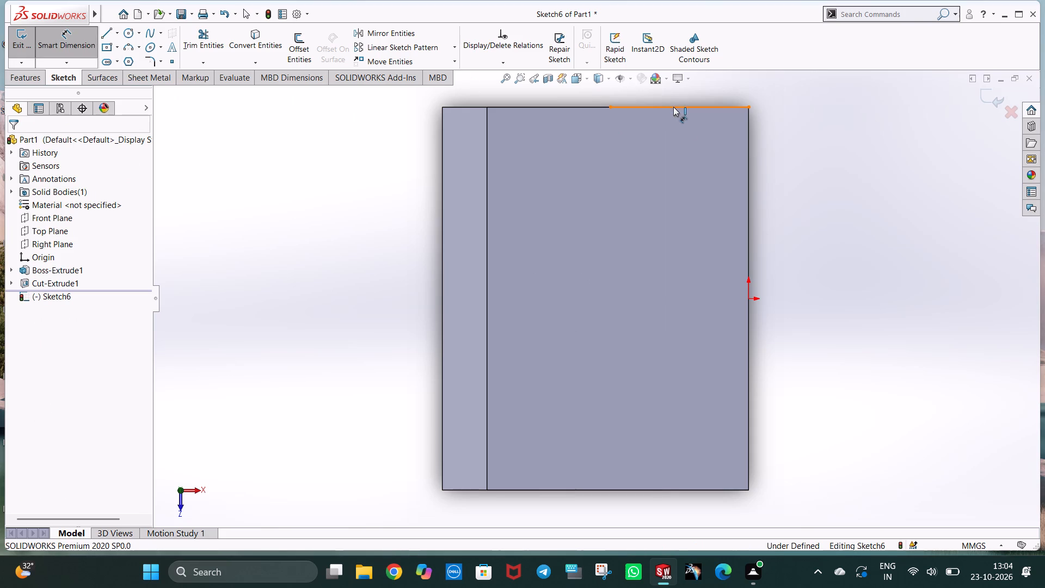
left_click(679, 141)
type("0..")
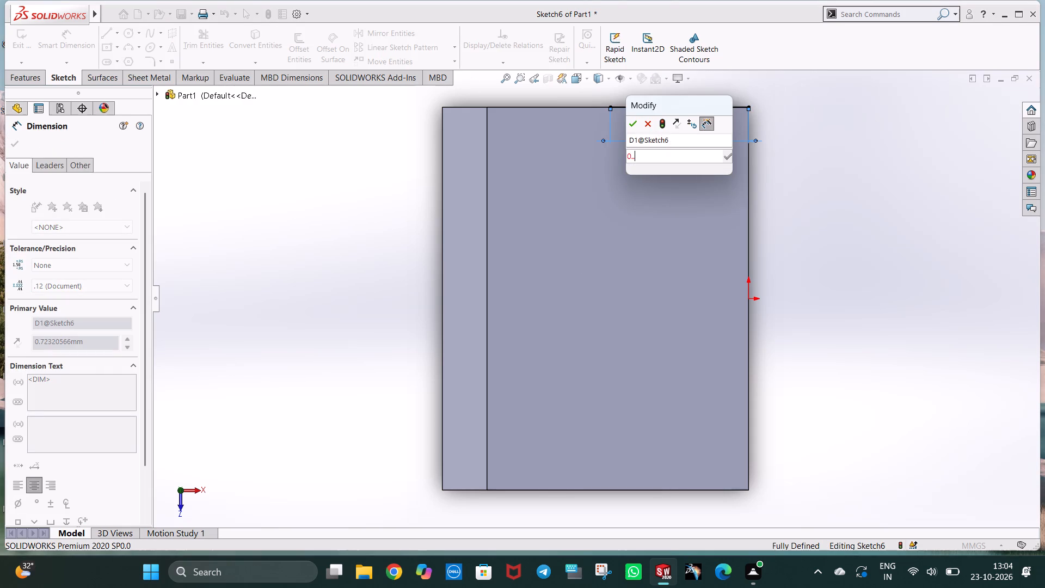
key("BackSpace")
key("6")
key("Return")
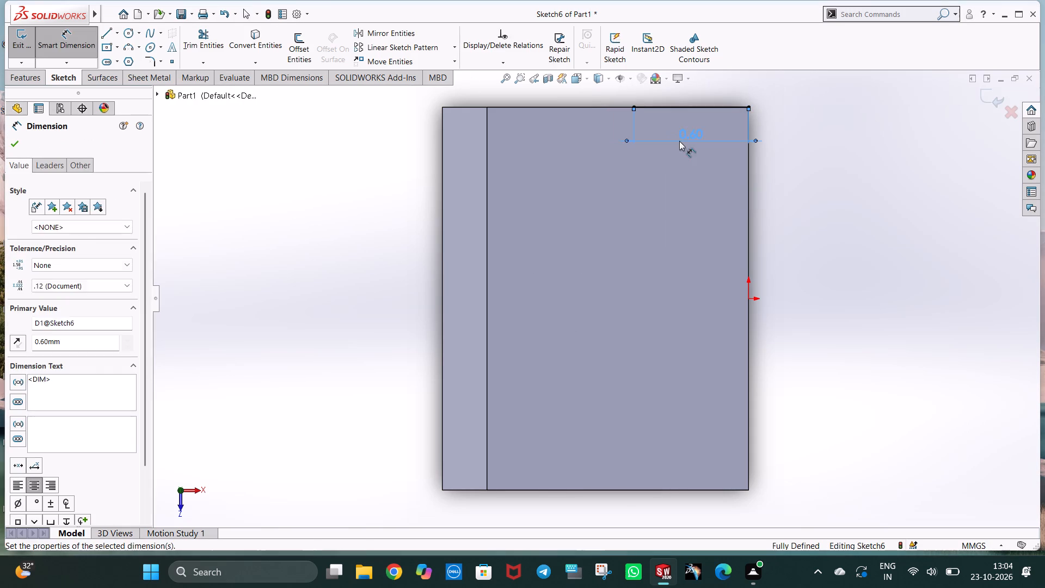
key("Escape")
left_click(797, 161)
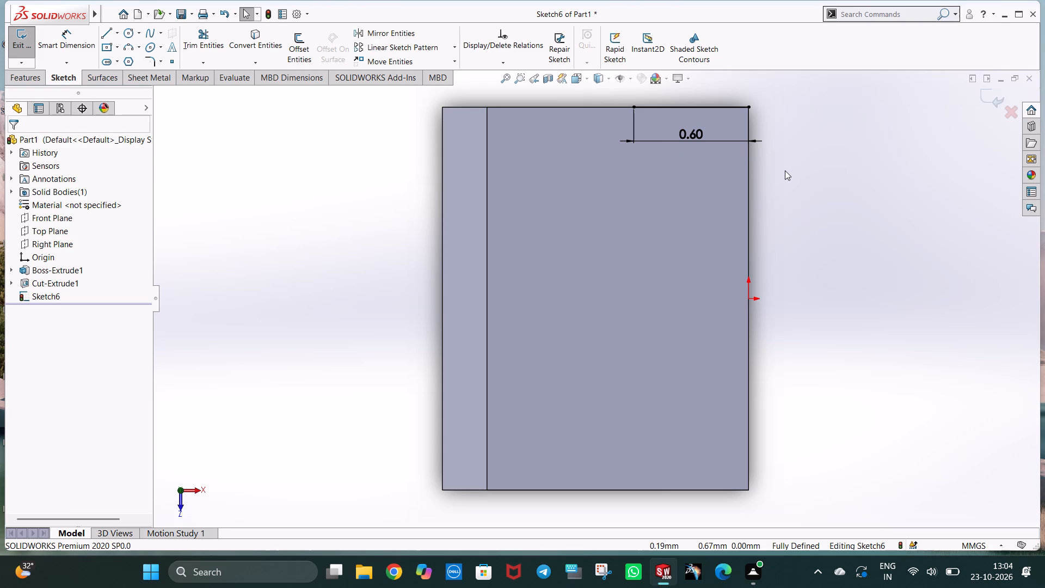
Draw a 2 mm vertical line from the 0.6 mm line's free end to the opposite edge of the upper face.
left_click(107, 30)
left_click(635, 107)
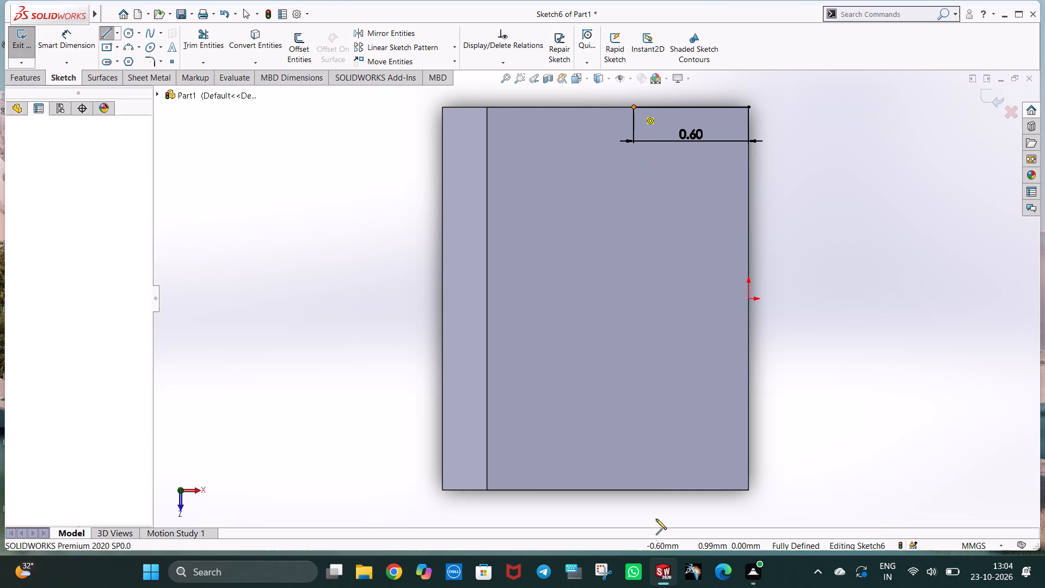
left_click(634, 492)
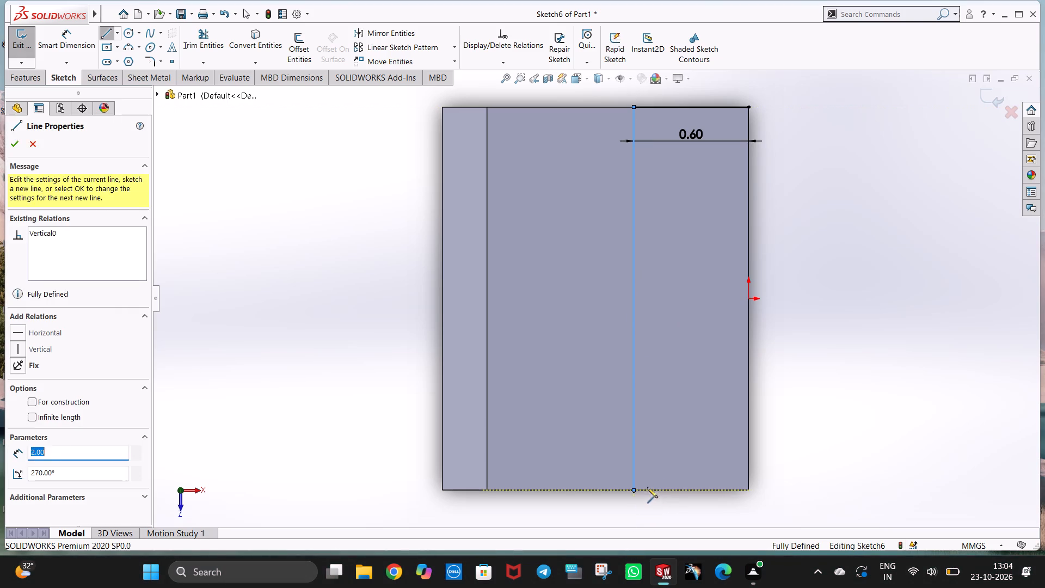
key("Escape")
left_click(891, 419)
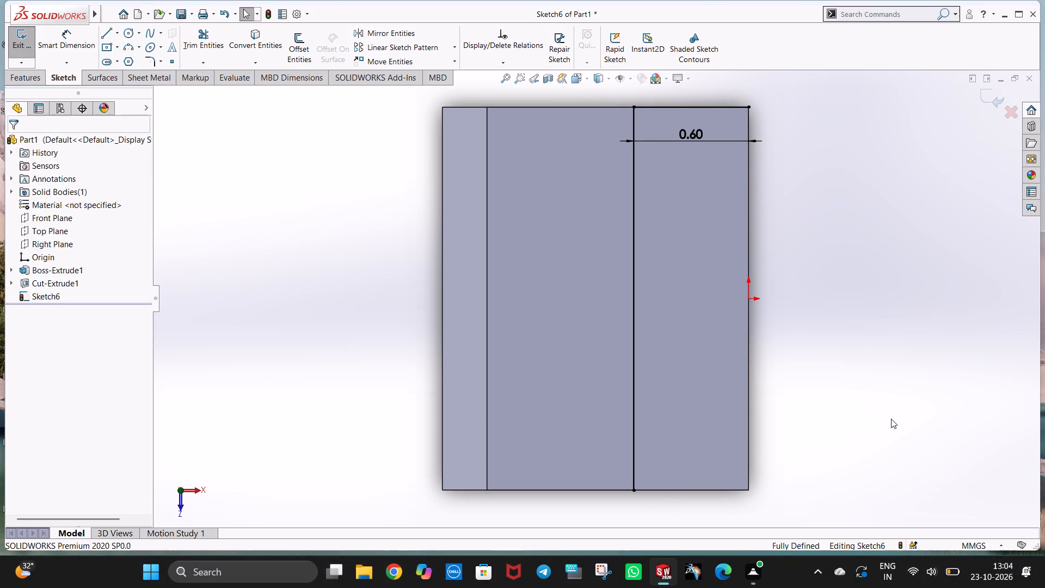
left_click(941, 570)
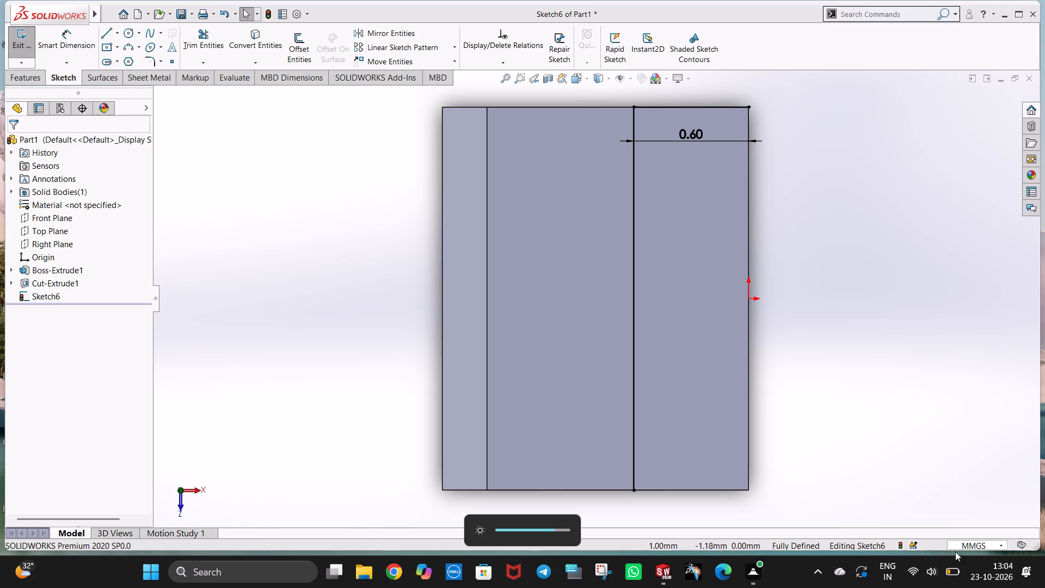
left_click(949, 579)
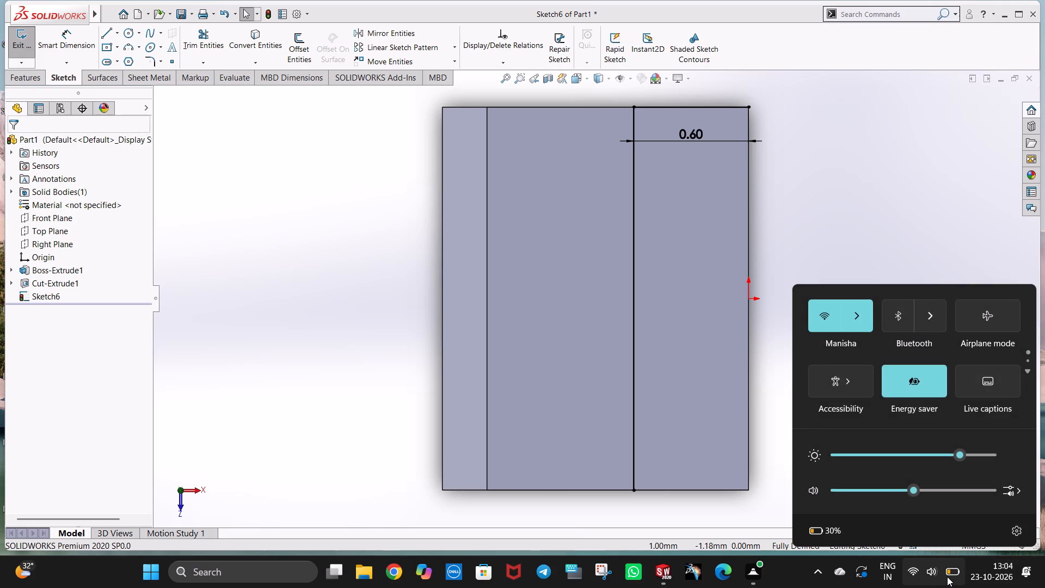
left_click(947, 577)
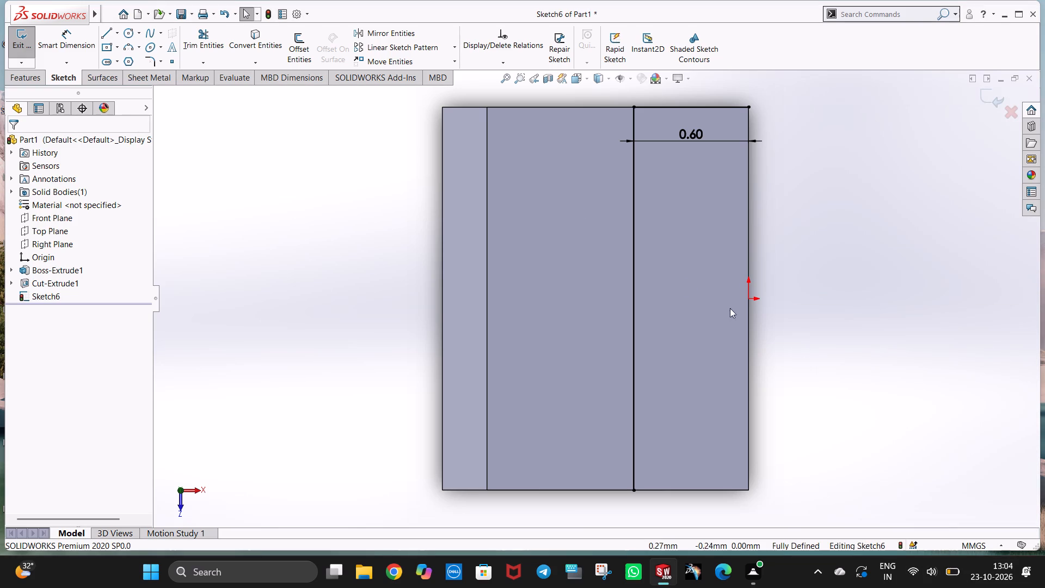
Draw a rectangular outline from the 2 mm line's midpoint: 0.4 mm up it, across to the flange's outer edge, 0.8 mm down, and back to it.
left_click(110, 36)
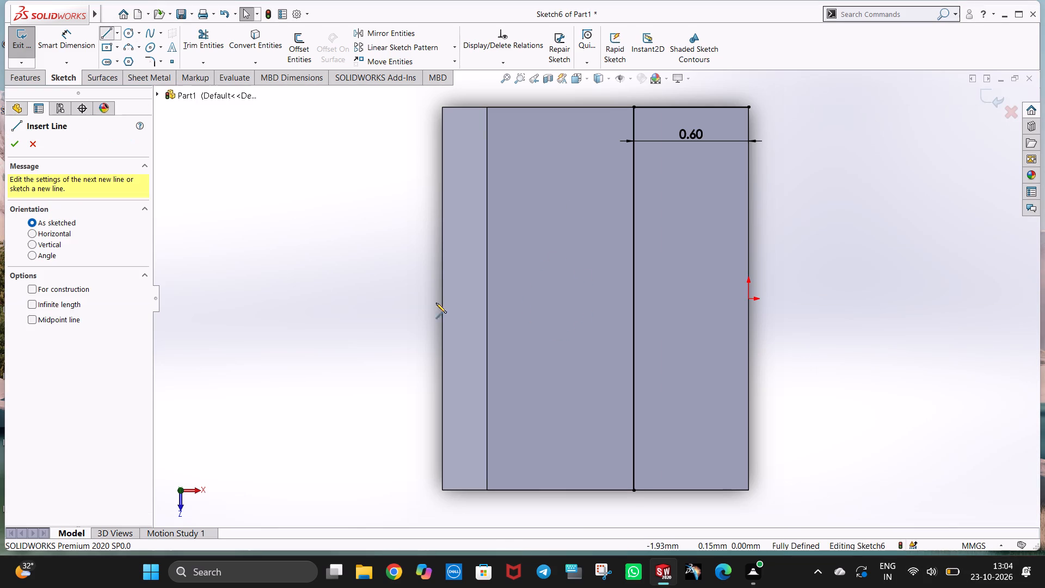
left_click(634, 297)
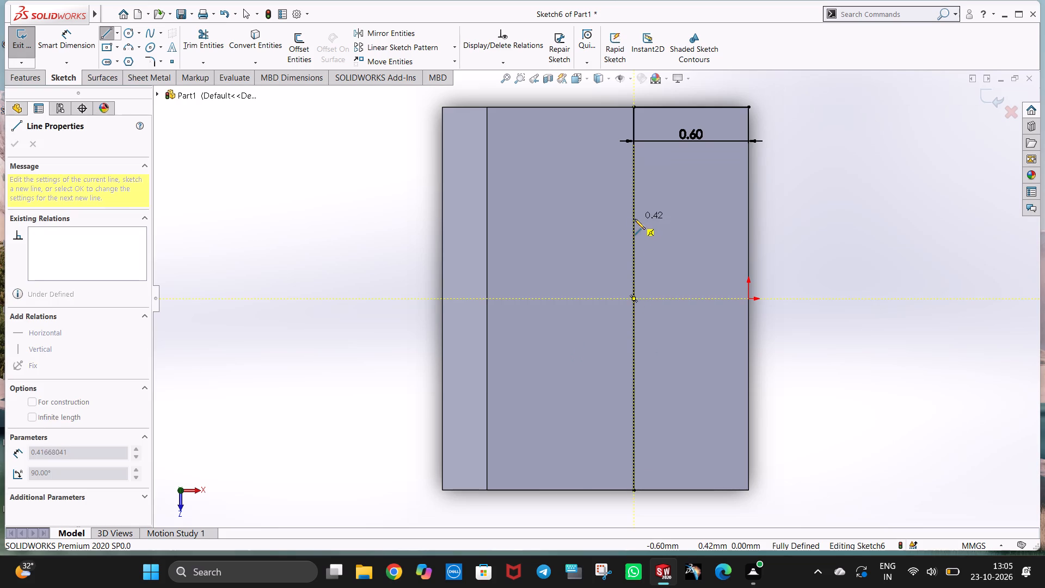
left_click(634, 226)
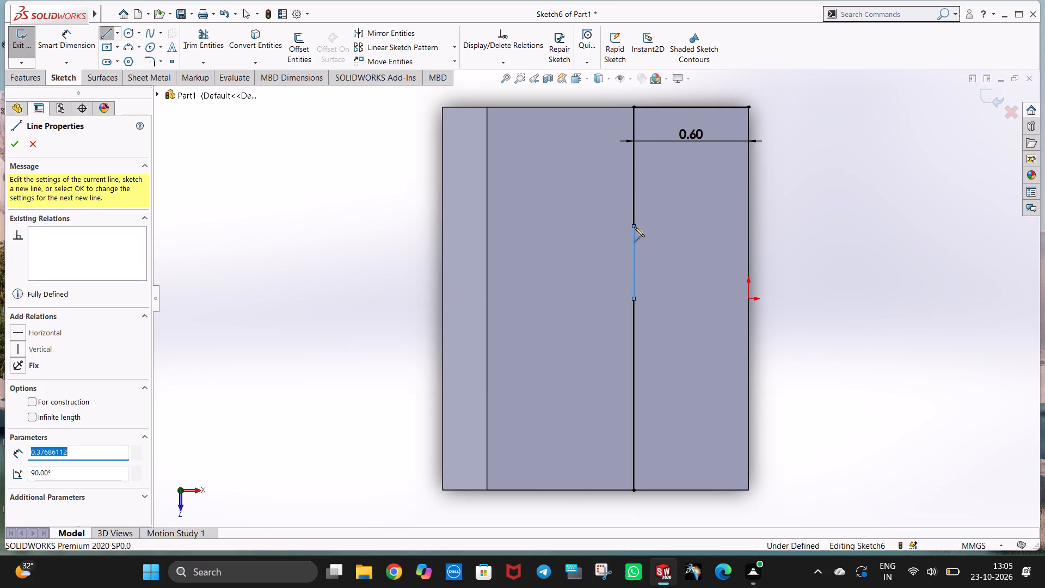
type("0.4")
key("Return")
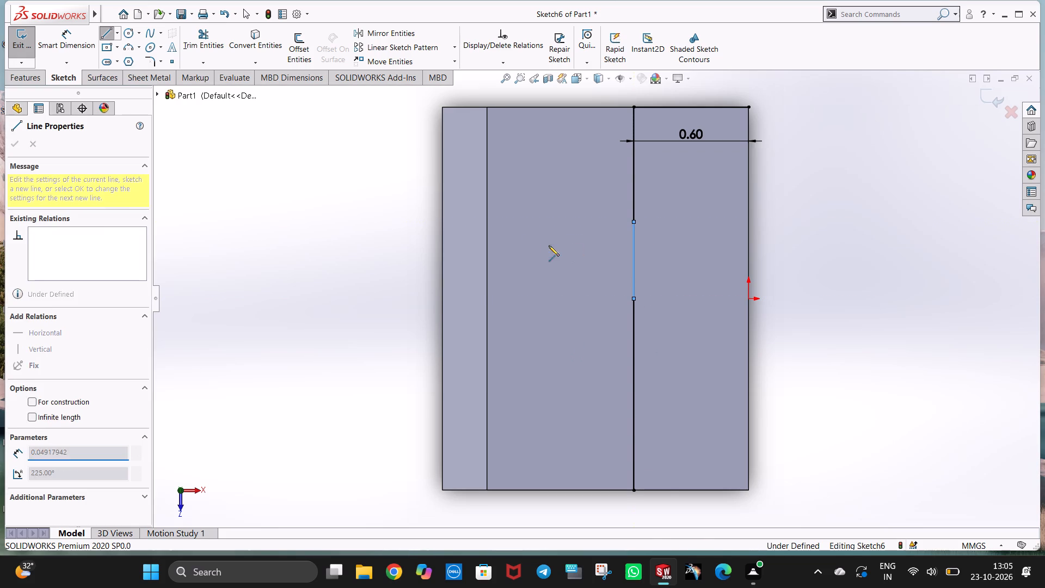
left_click(486, 222)
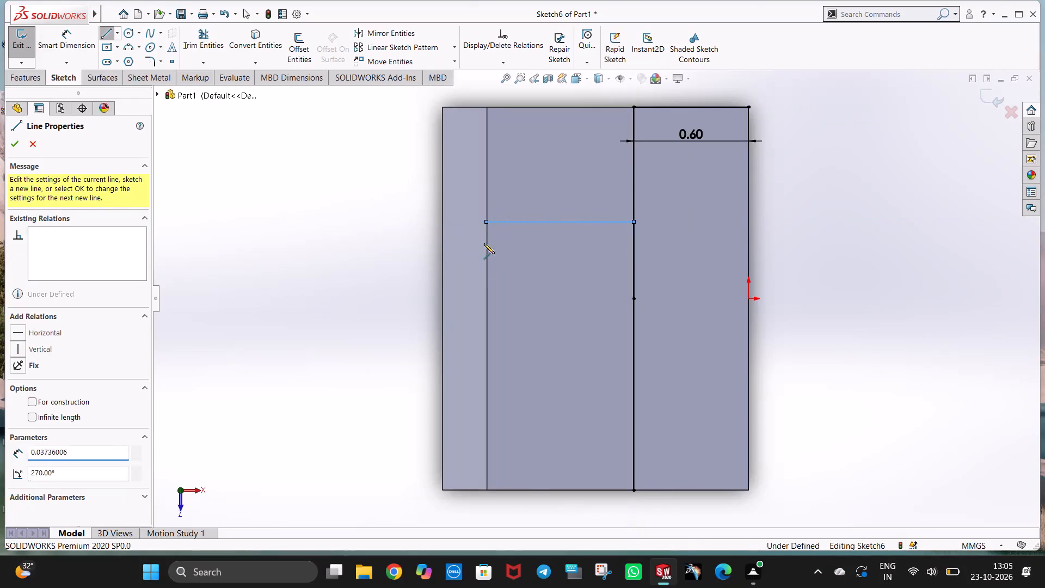
left_click(487, 393)
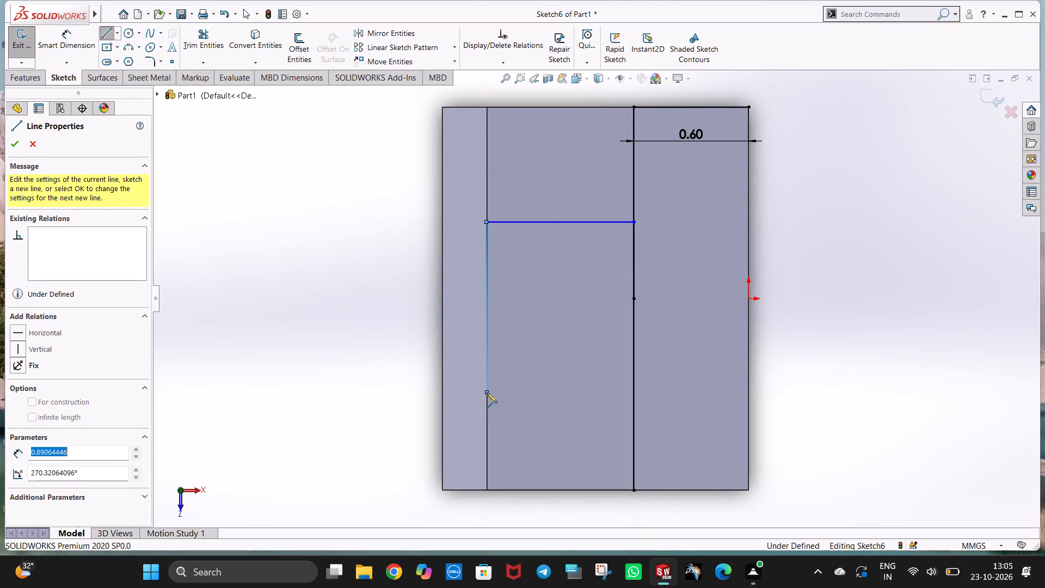
type("0.8")
key("Return")
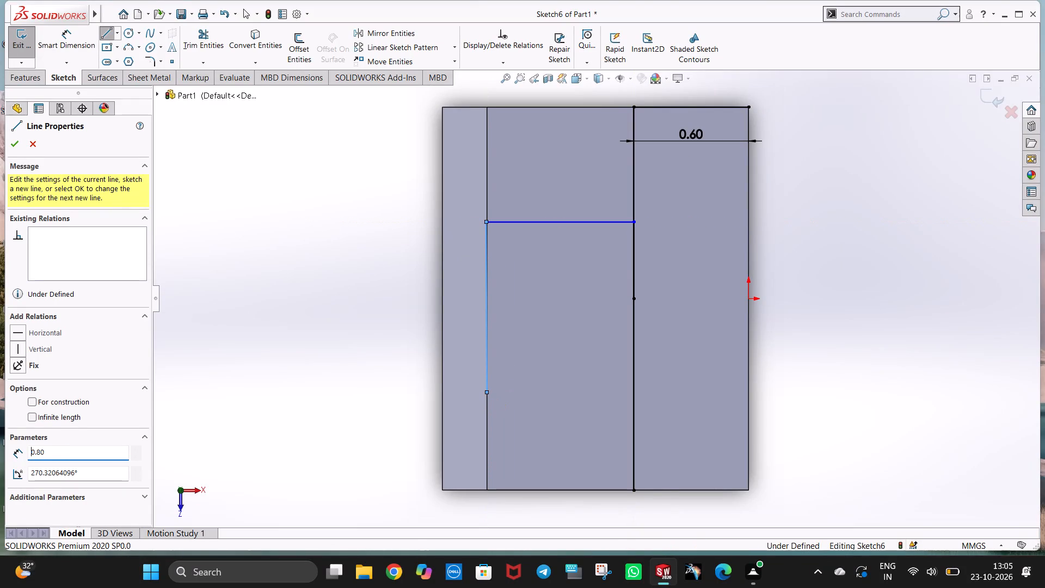
left_click(632, 391)
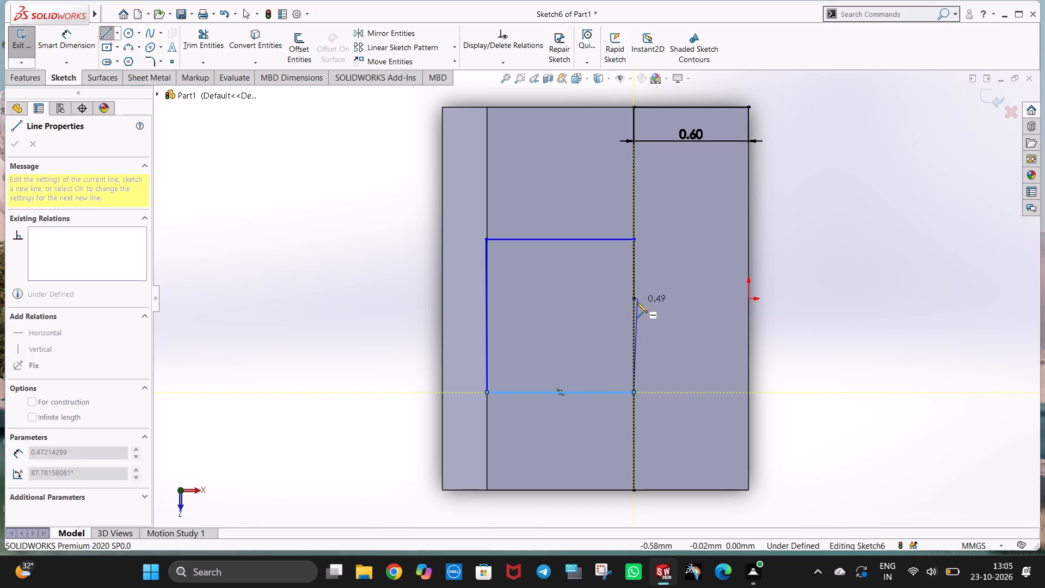
key("Escape")
key("Escape")
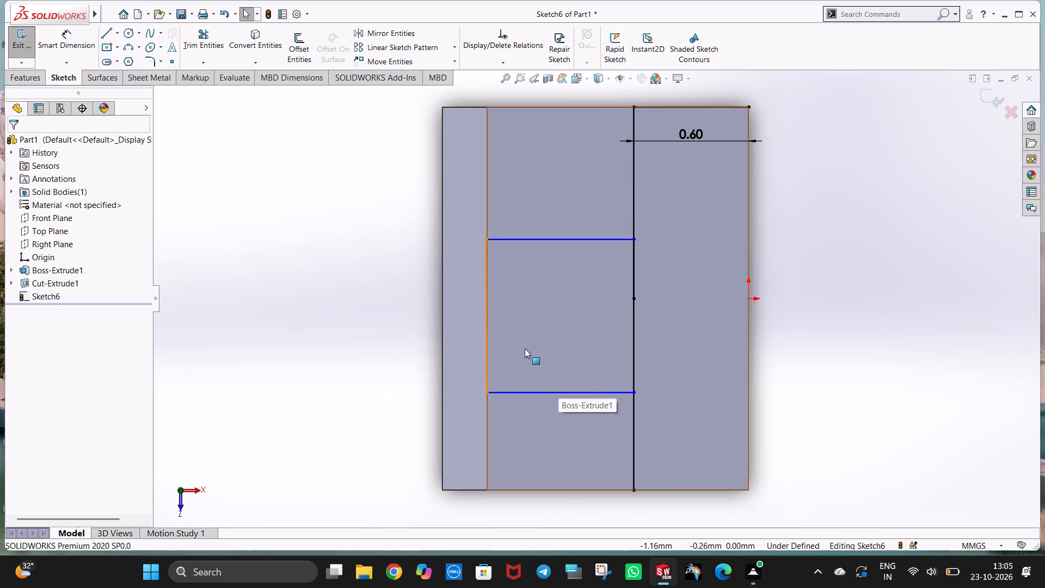
Dimension the rectangle's vertical line along the flange's outer edge at 0.8 mm.
left_click(488, 320)
key("Escape")
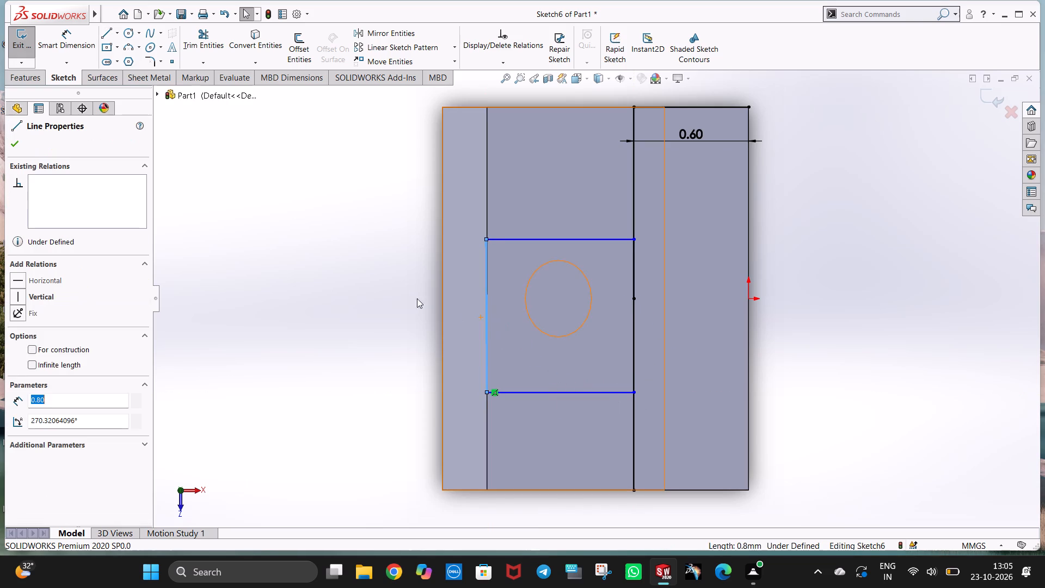
left_click(361, 290)
left_click(71, 45)
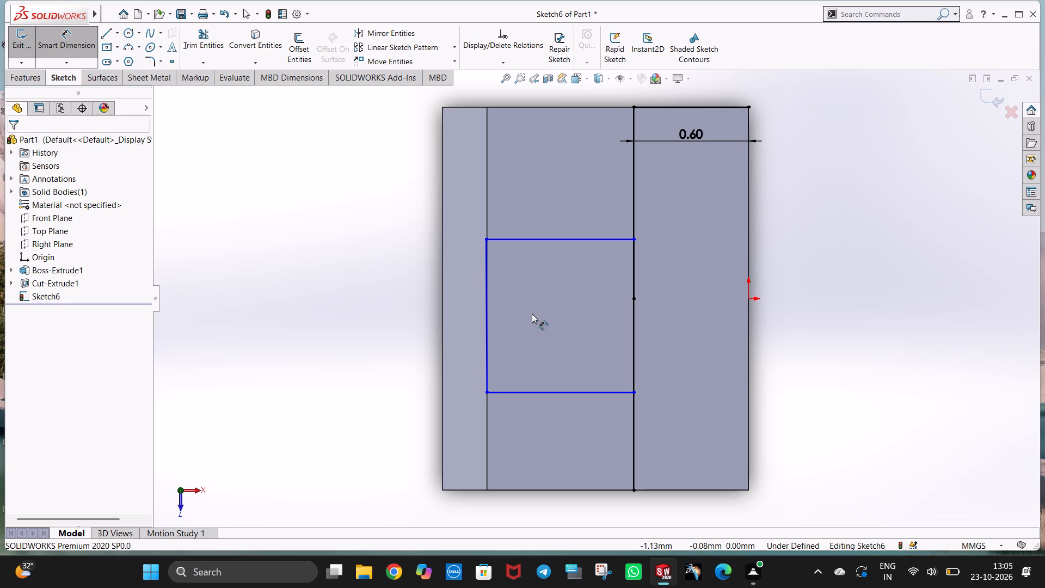
middle_click_drag(532, 313, 550, 319)
left_click(557, 313)
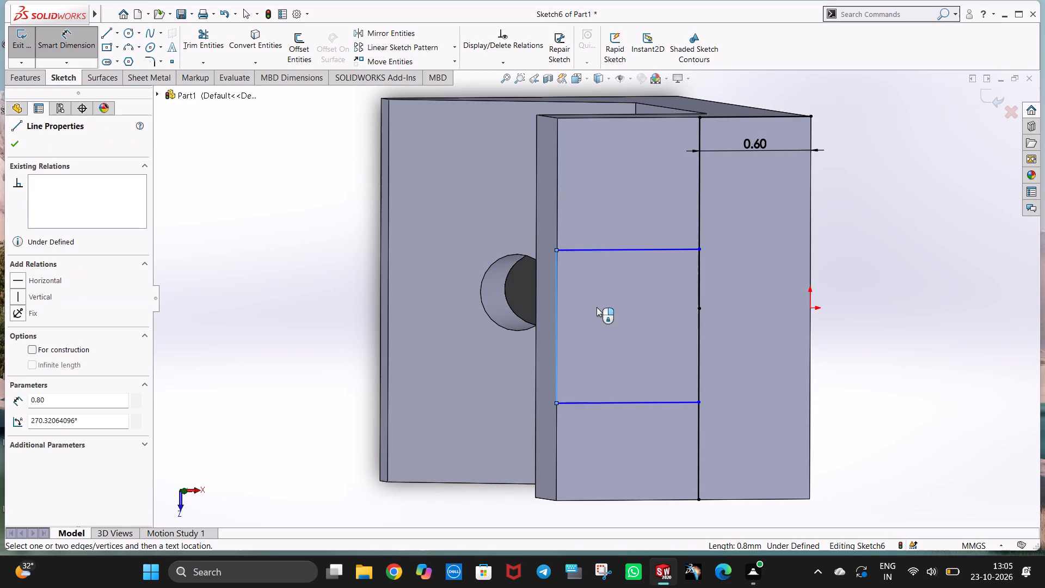
left_click(597, 307)
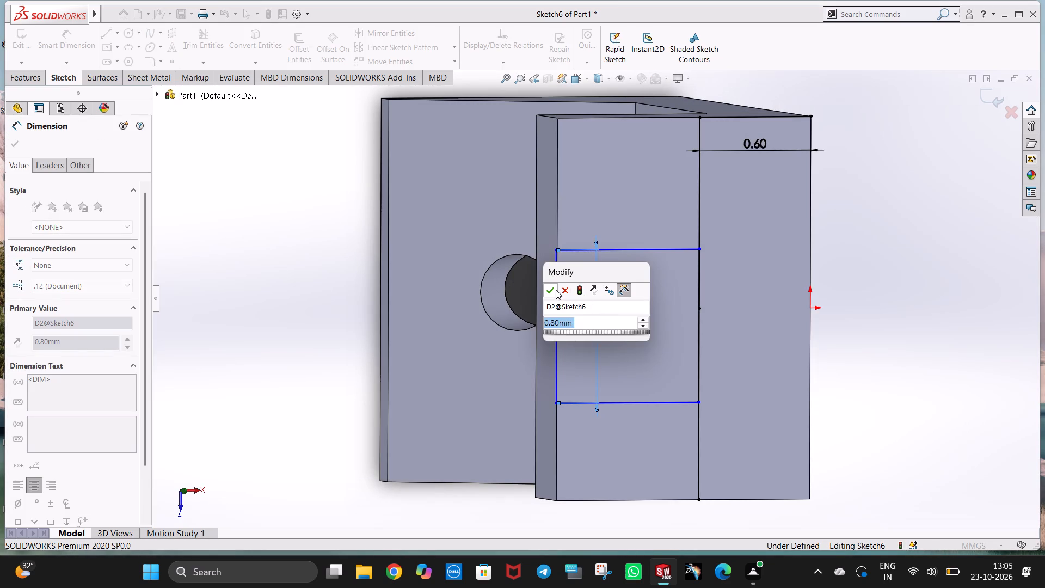
left_click(555, 290)
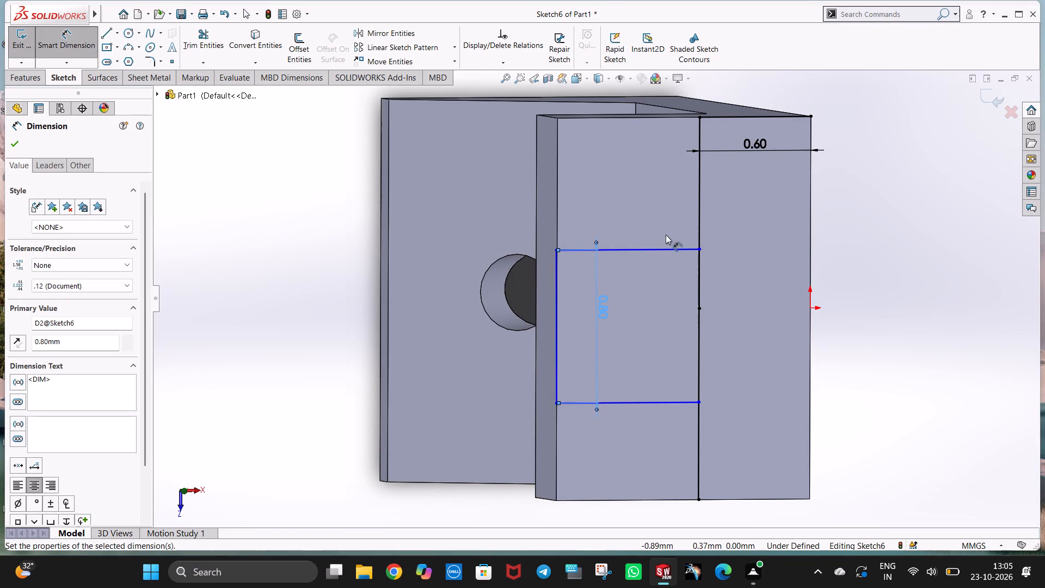
Dimension from the 2 mm line's midpoint to the rectangle's upper corner on that line and set the distance to 0.4 mm.
left_click(701, 309)
left_click(699, 248)
left_click(728, 273)
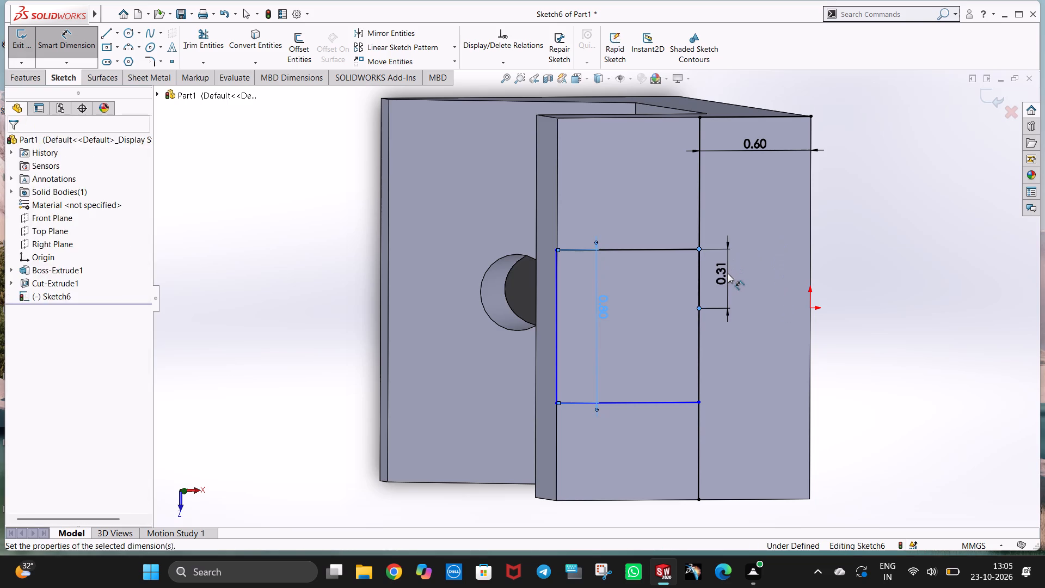
double_click(728, 273)
type("0.4")
key("Return")
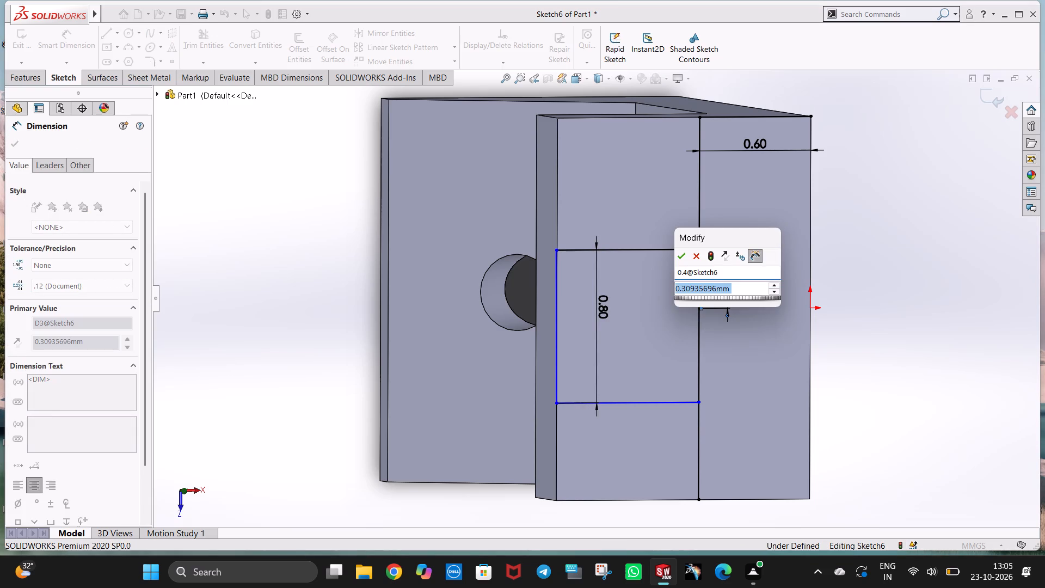
type("0.4")
key("Return")
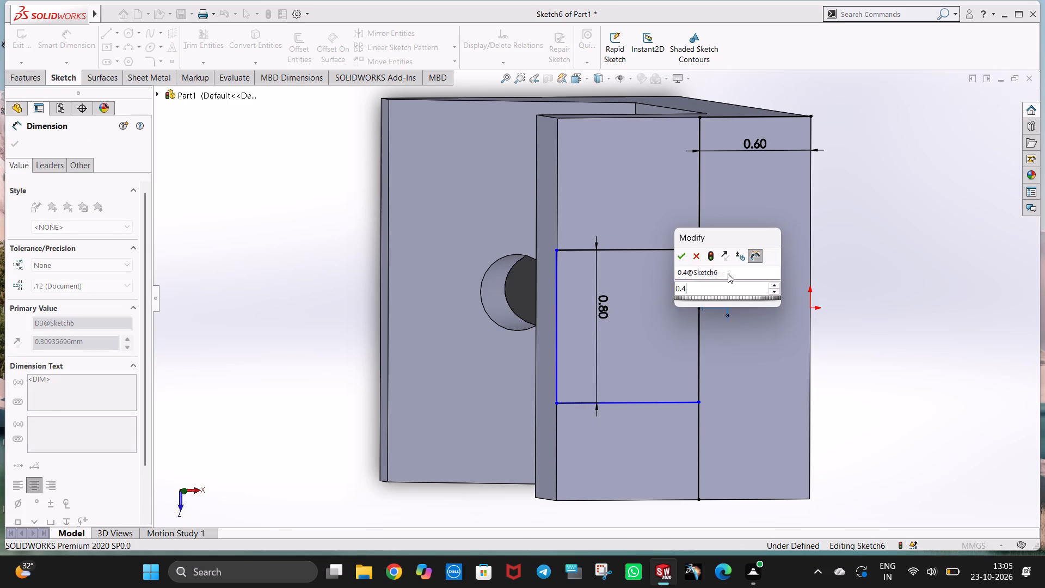
left_click(855, 265)
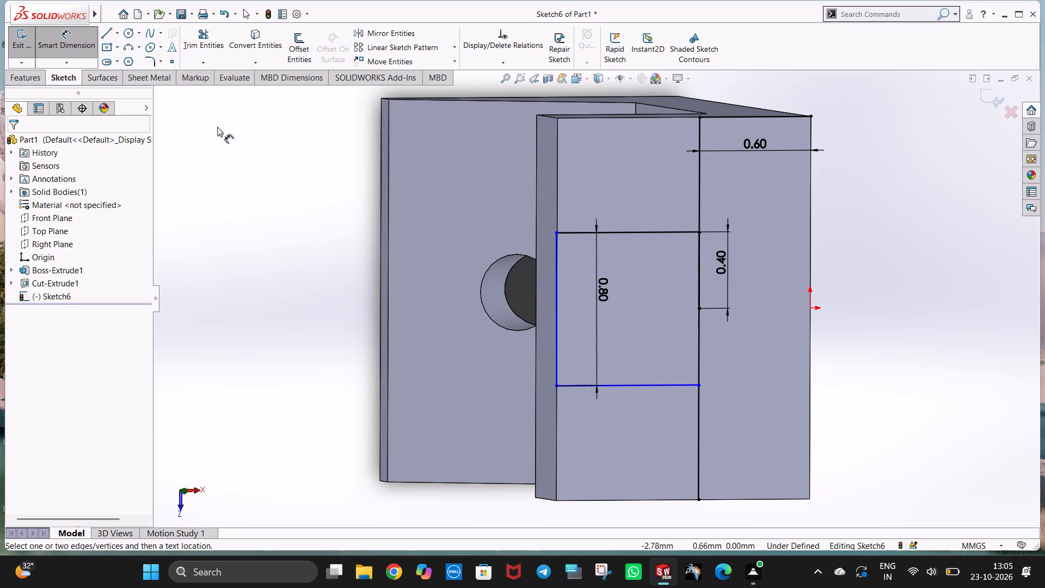
Dimension the distance between the rectangle's outer vertical line and the sketch origin.
left_click(556, 320)
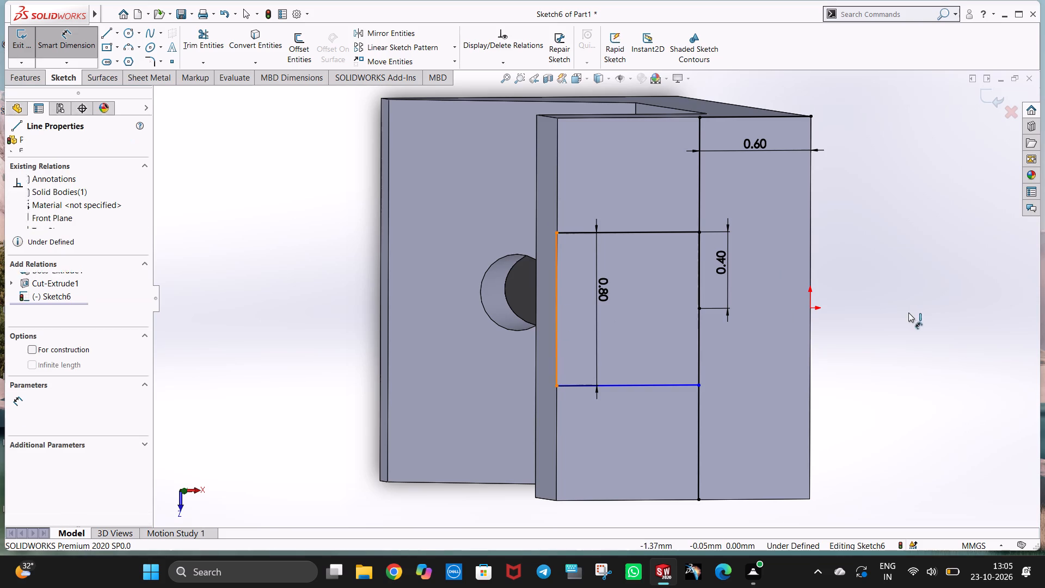
left_click(810, 308)
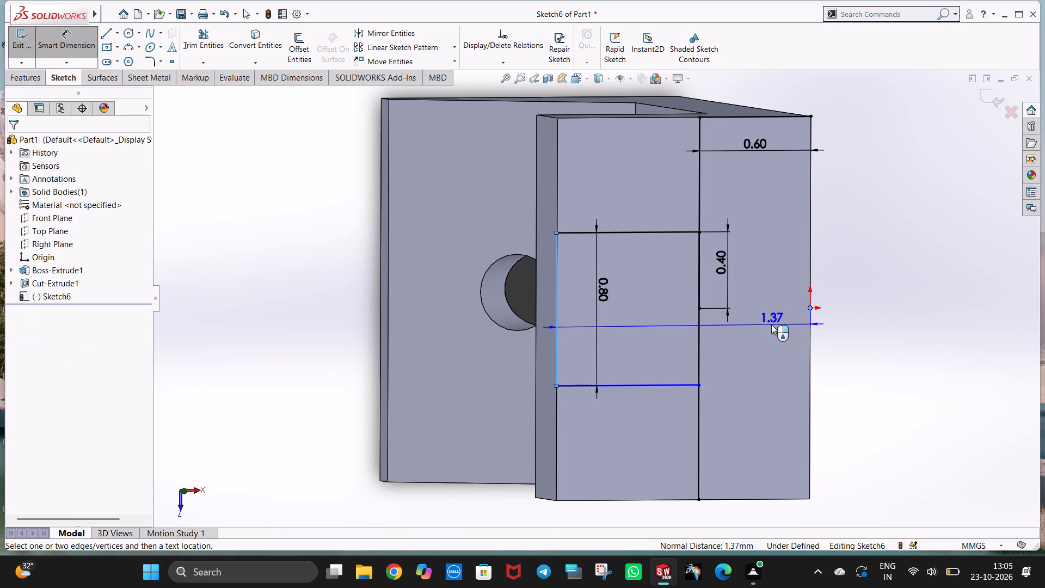
left_click(771, 324)
left_click(720, 308)
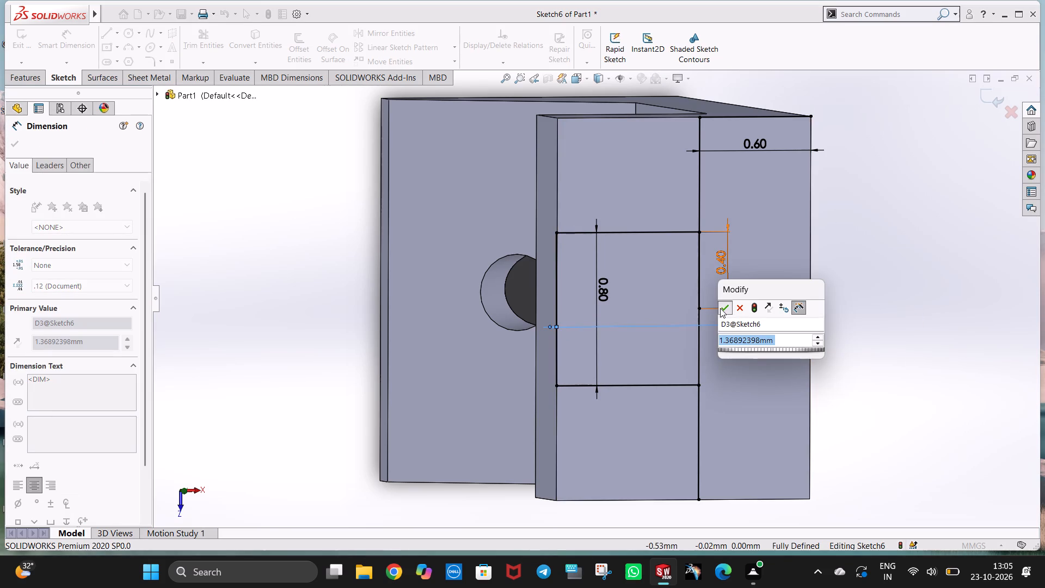
left_click(917, 261)
left_click(699, 185)
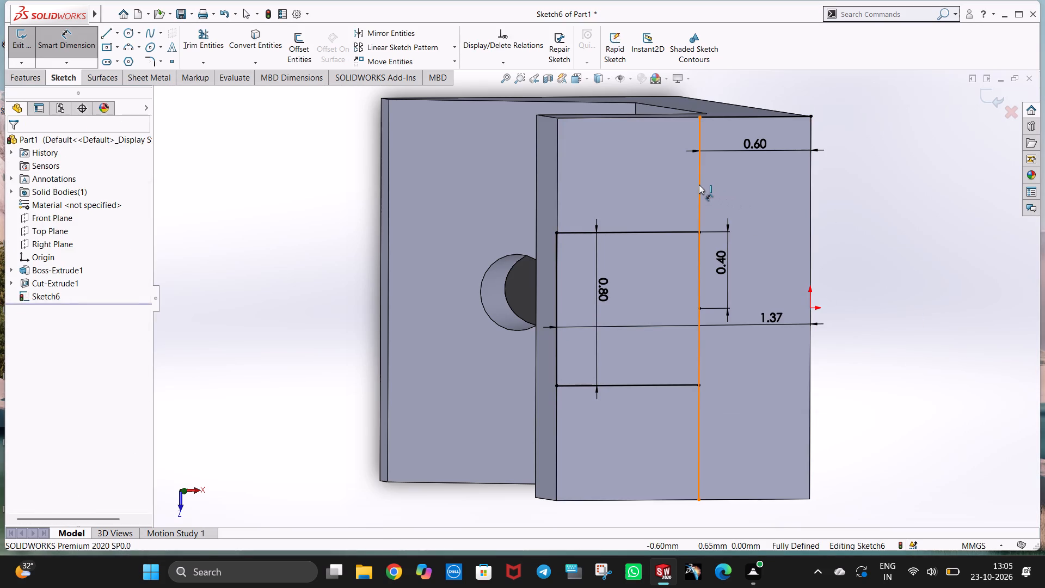
key("Escape")
key("Escape")
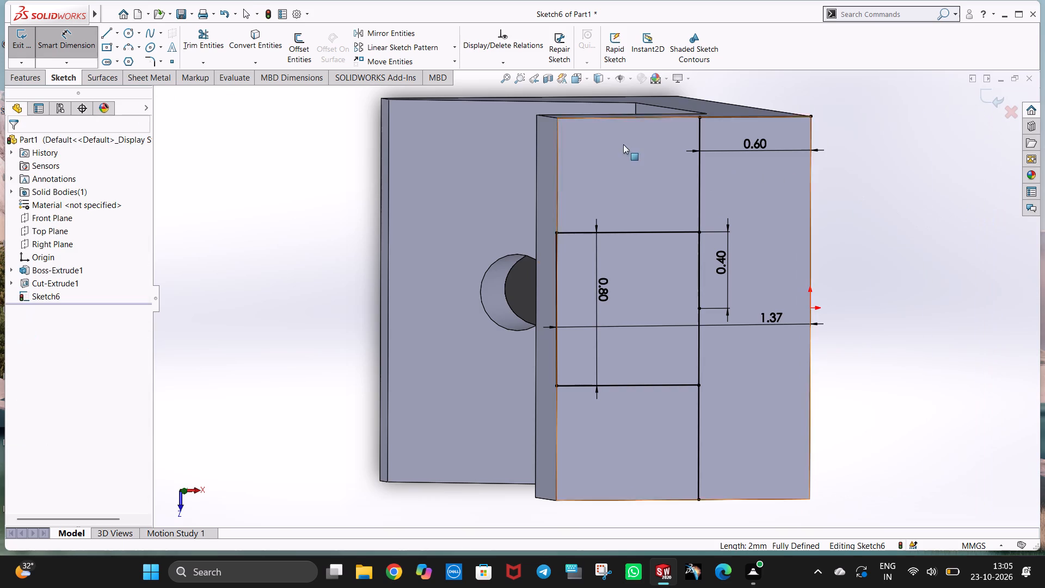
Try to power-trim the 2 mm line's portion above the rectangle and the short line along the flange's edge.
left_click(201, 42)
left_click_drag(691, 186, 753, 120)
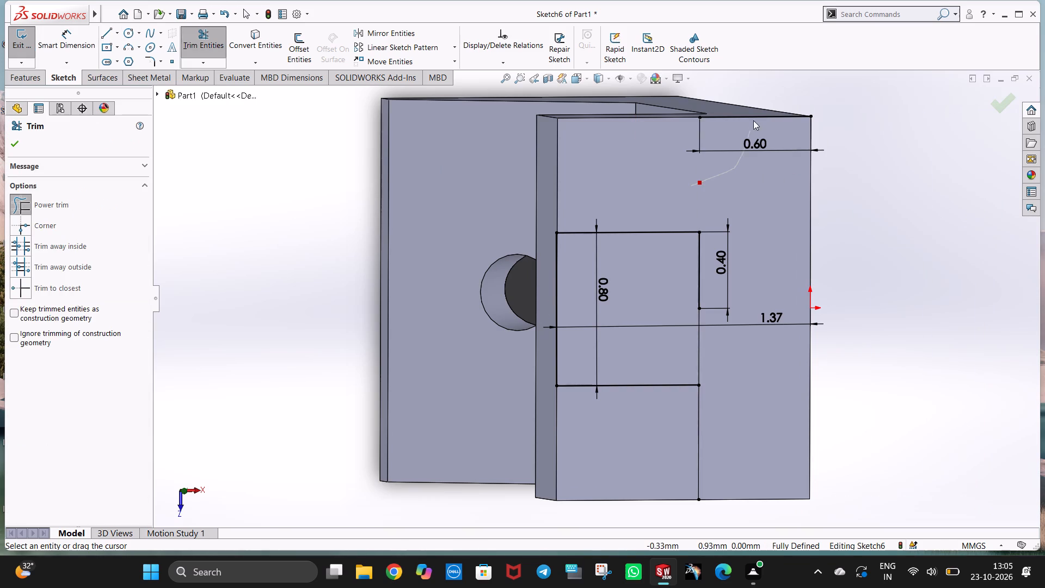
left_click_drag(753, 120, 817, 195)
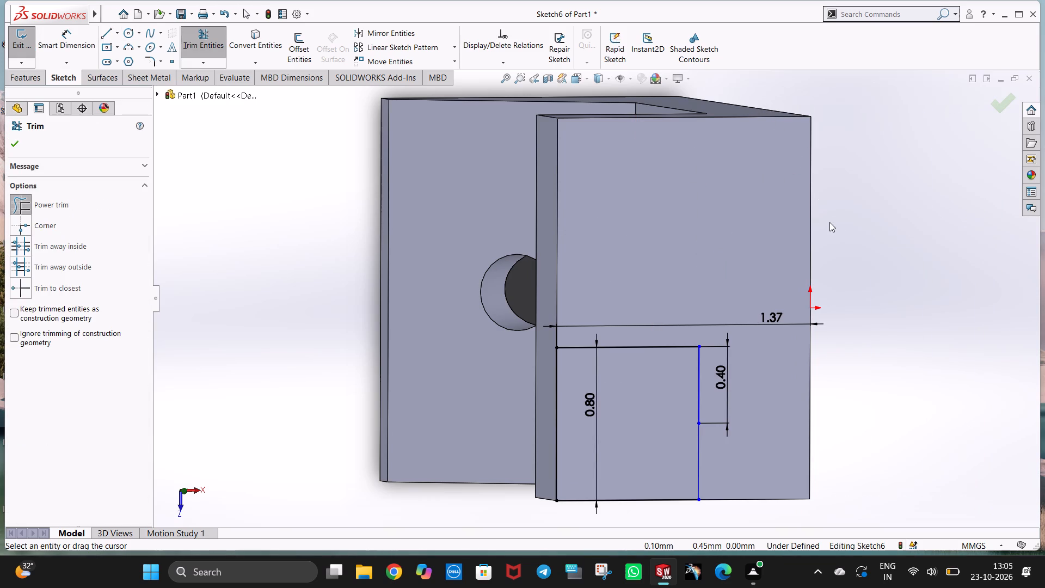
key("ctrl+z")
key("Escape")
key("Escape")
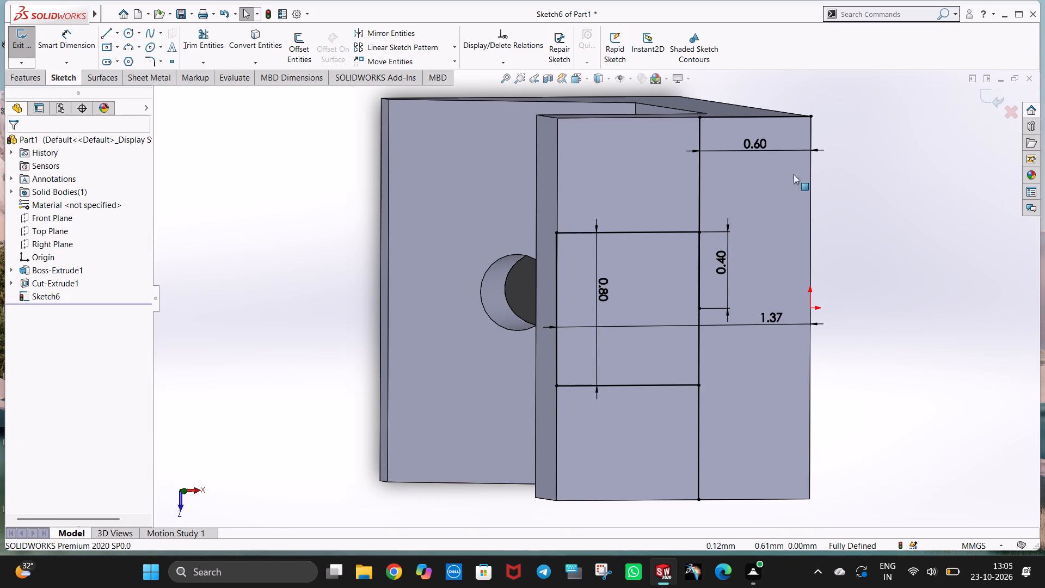
Delete the 0.60 mm dimension of the short line along the flange's edge.
left_click(764, 144)
key("Delete")
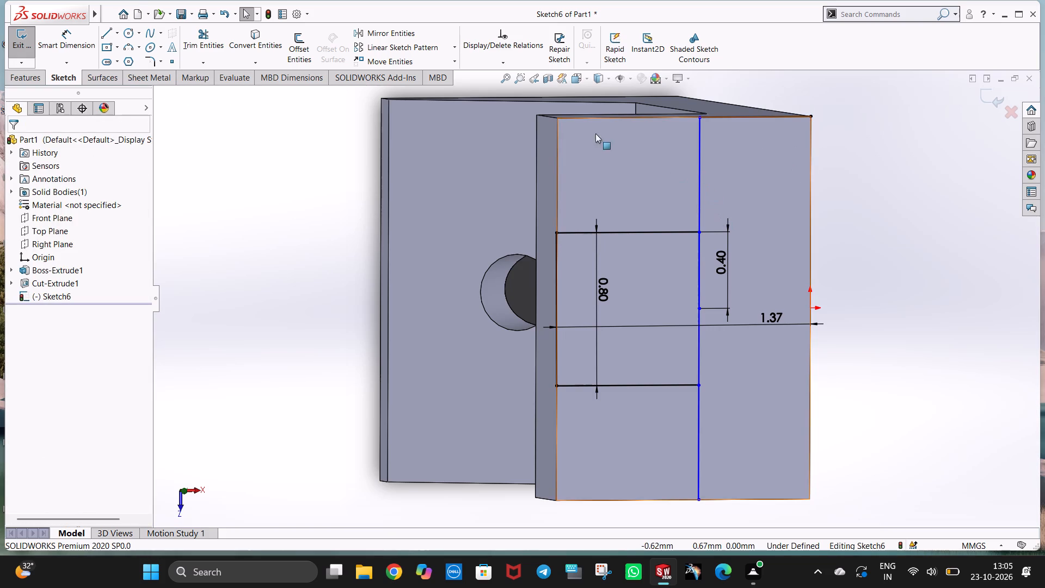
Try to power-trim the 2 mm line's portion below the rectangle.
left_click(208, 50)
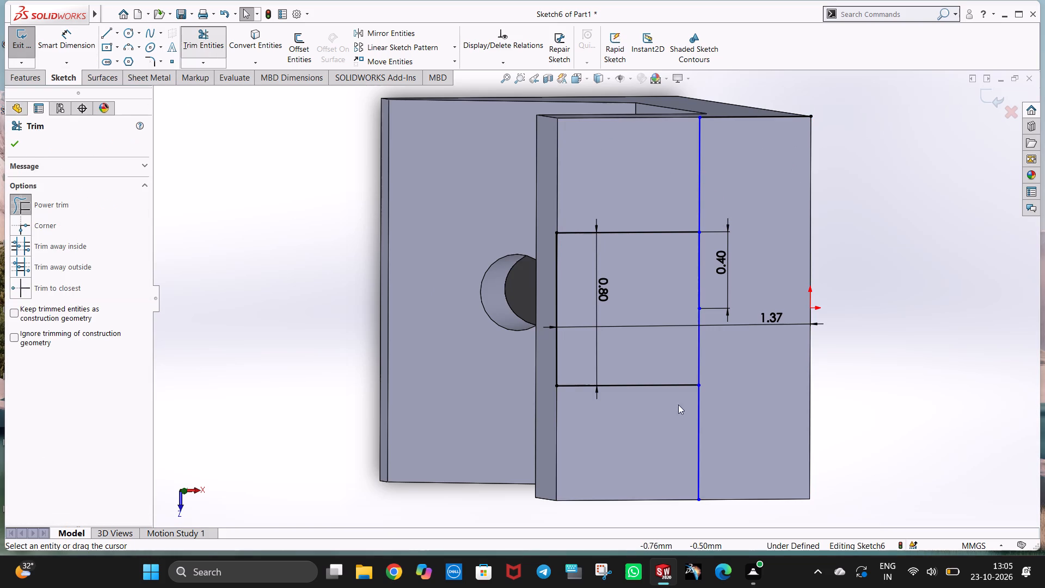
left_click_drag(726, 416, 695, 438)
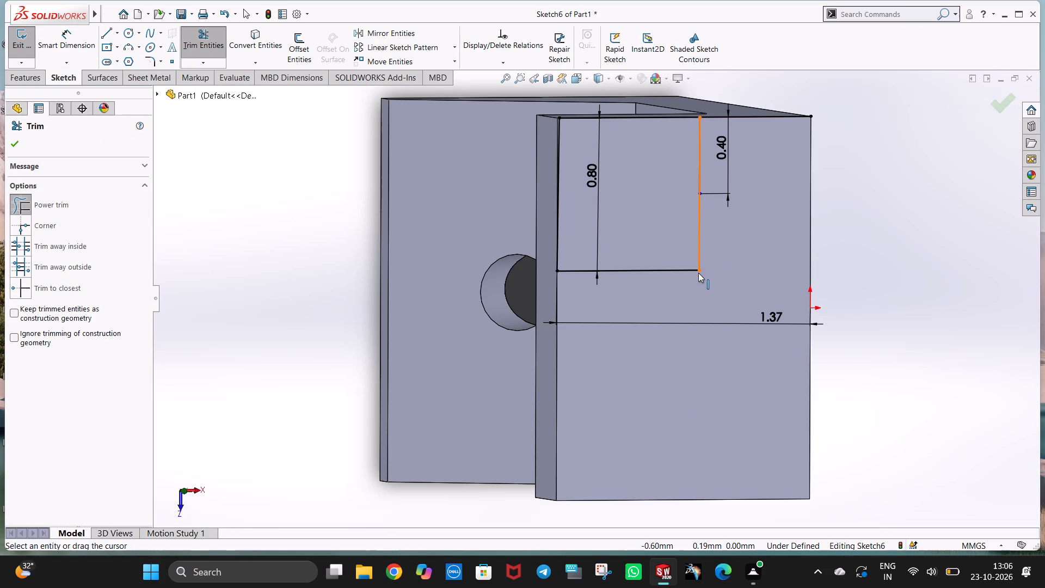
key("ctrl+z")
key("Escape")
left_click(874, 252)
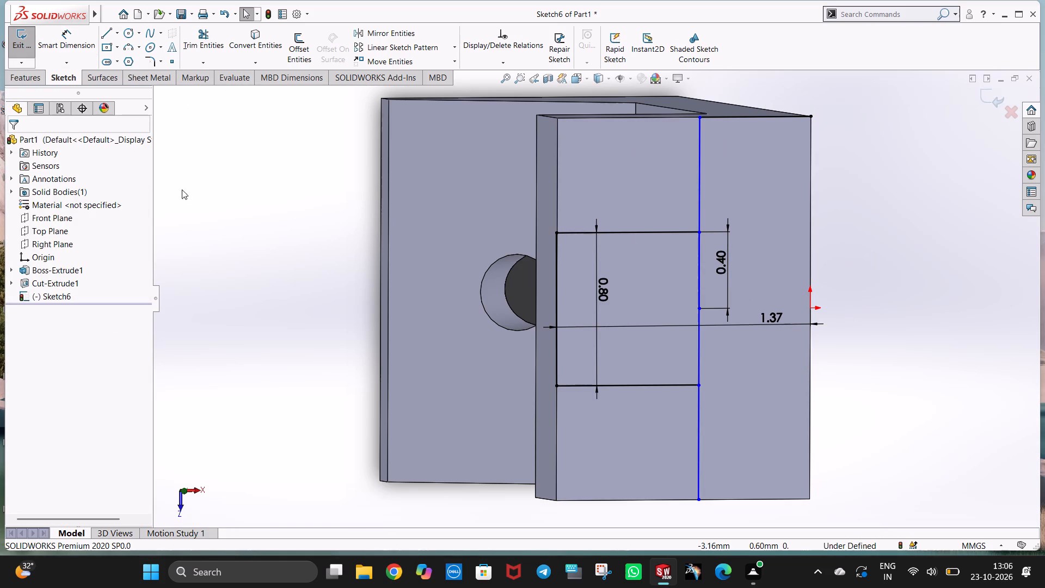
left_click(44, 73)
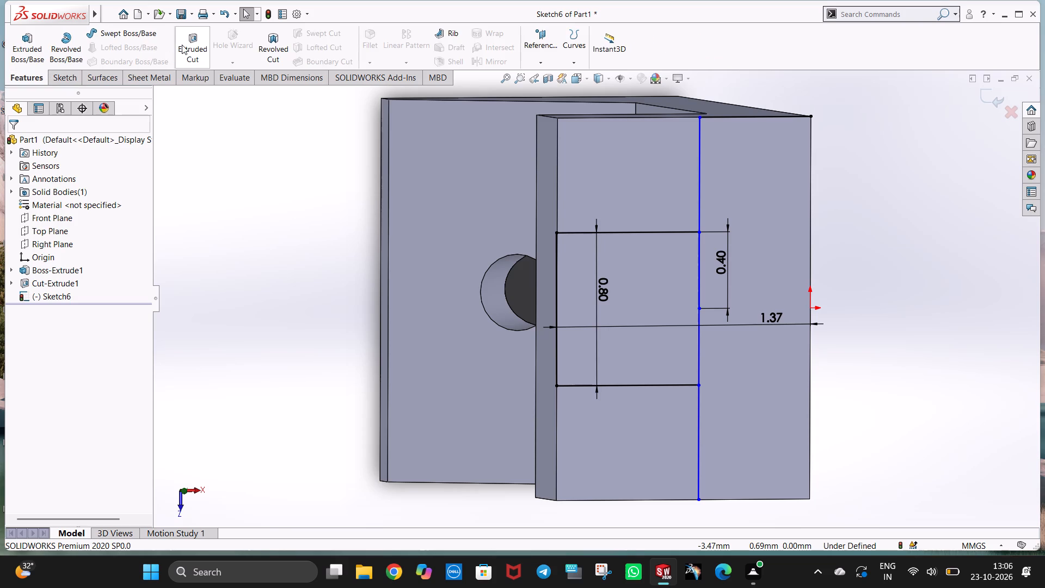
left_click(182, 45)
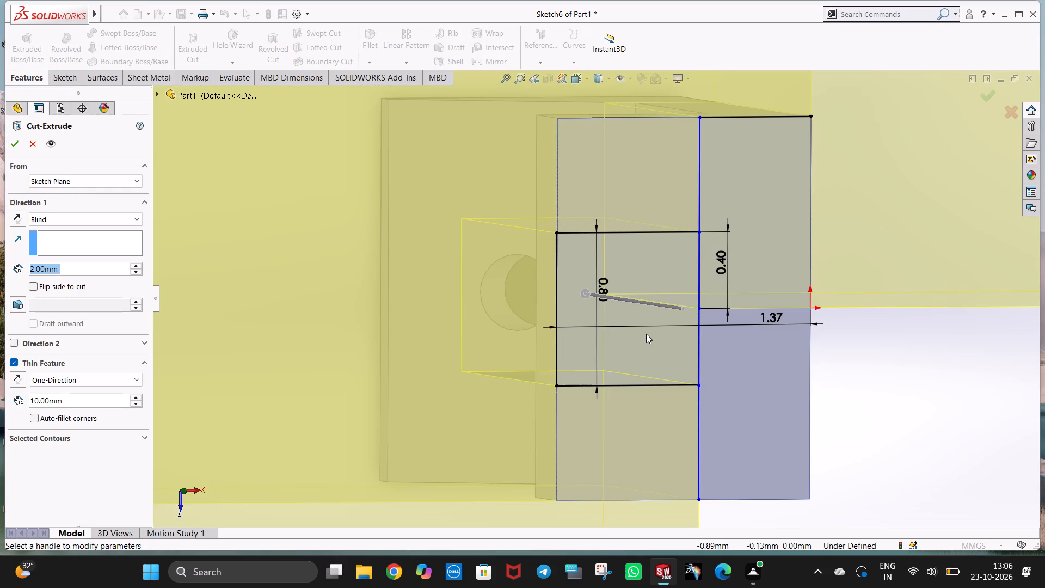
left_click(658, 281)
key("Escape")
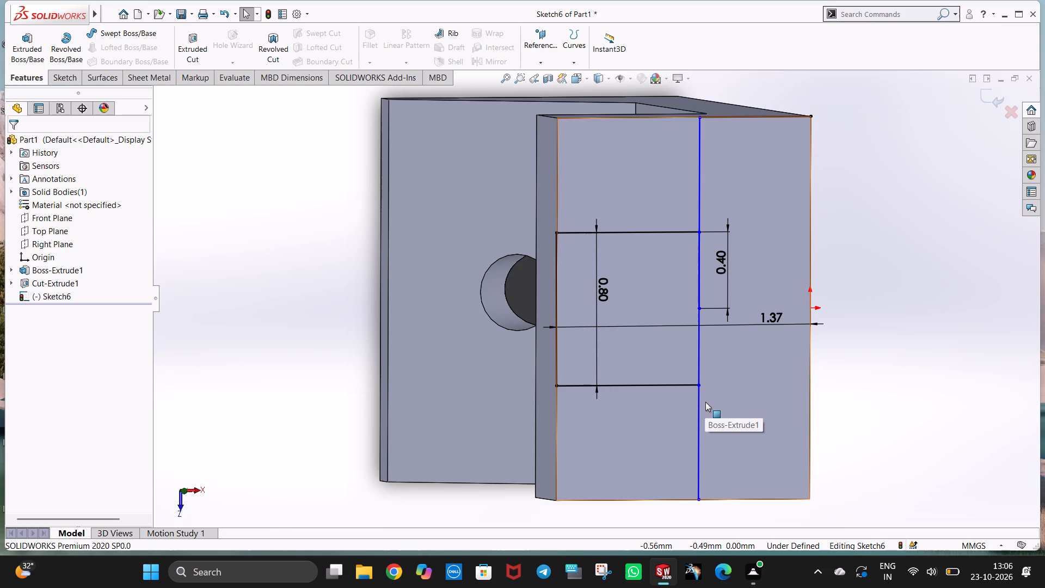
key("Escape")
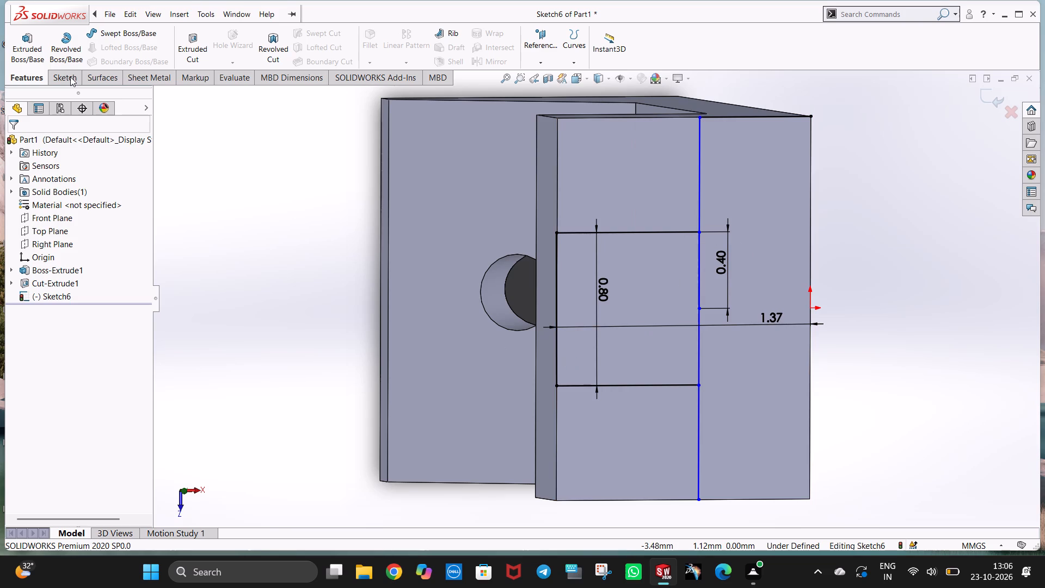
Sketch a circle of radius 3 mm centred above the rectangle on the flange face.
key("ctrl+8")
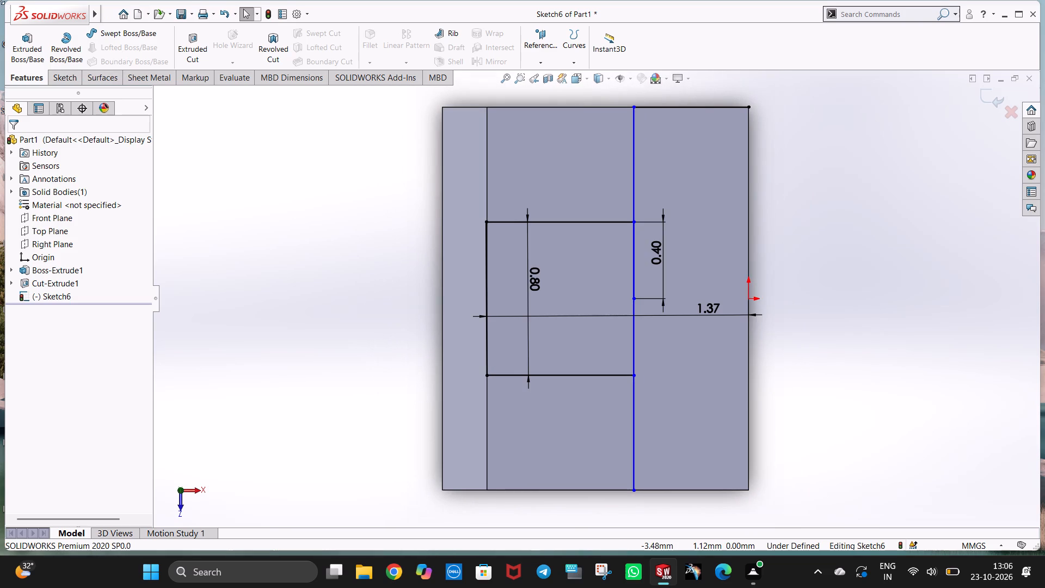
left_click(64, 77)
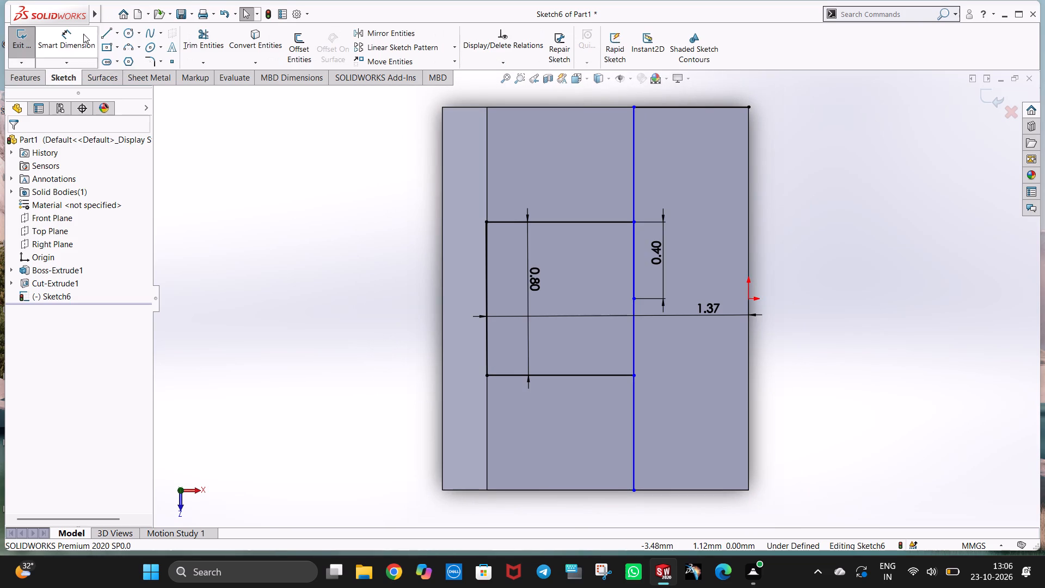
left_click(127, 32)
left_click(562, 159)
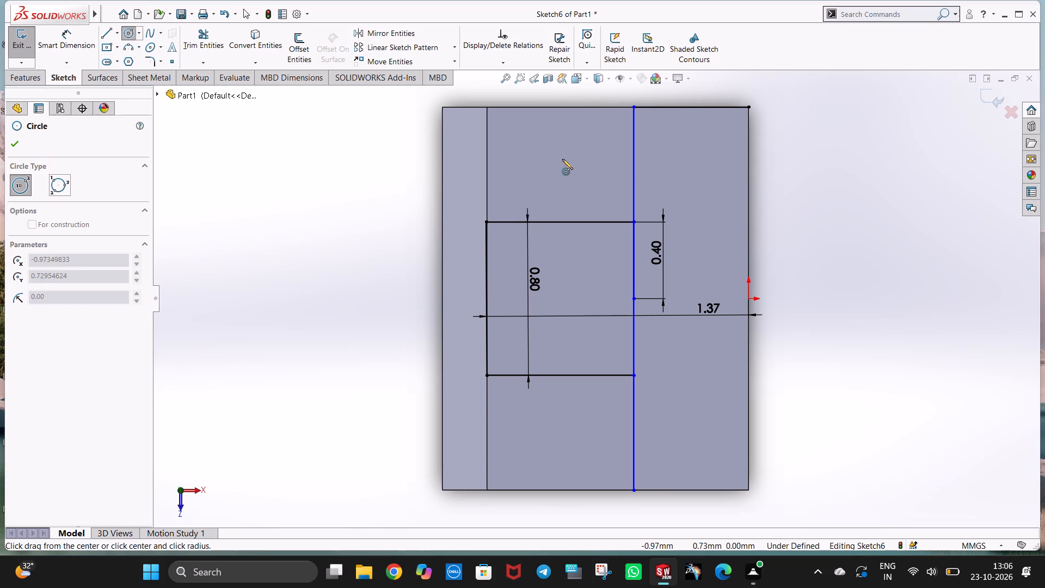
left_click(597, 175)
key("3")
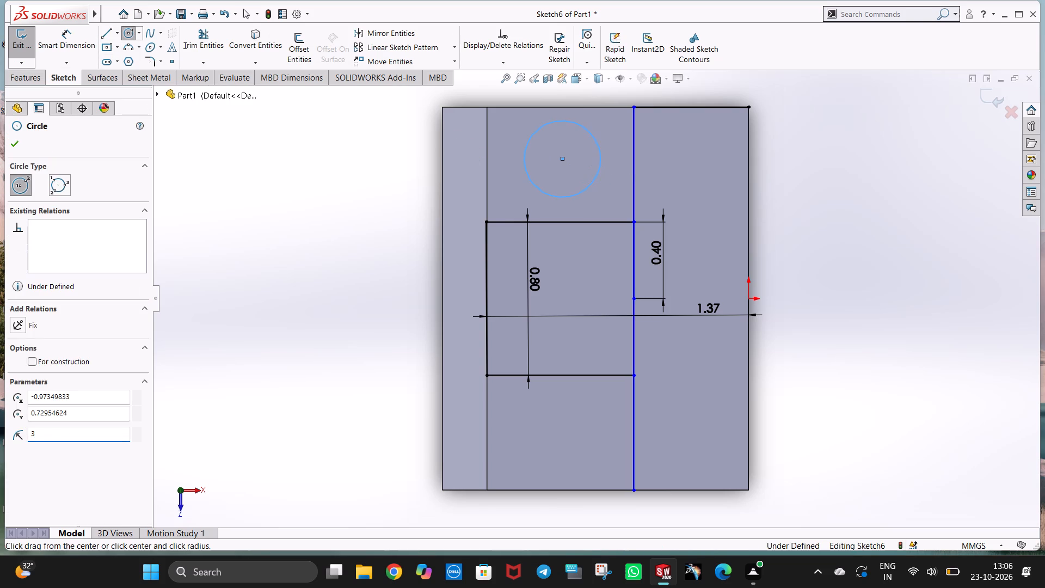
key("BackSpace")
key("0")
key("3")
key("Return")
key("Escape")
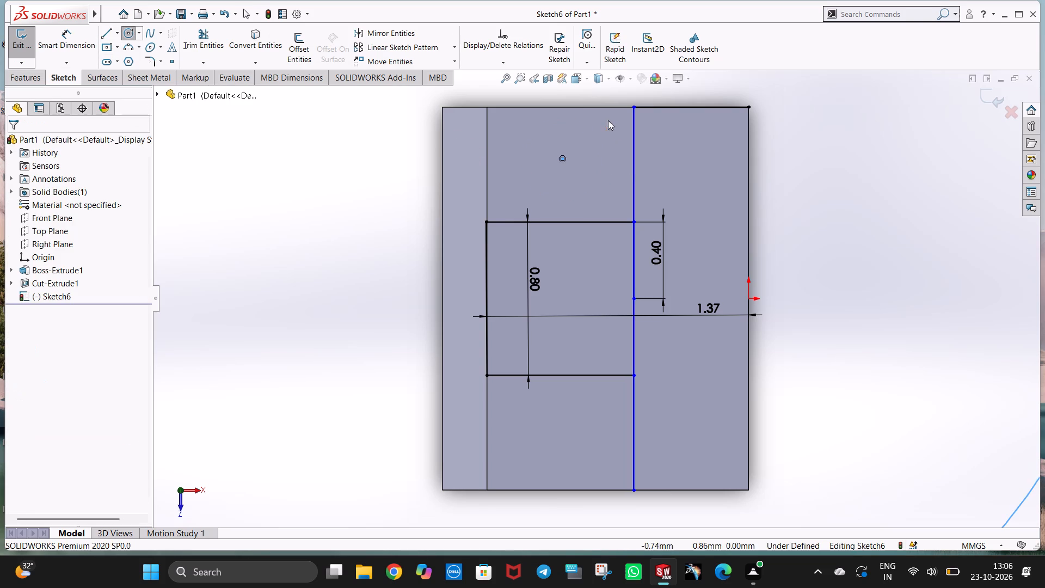
Sketch a circle of radius 0.3 mm above the rectangle, near the flange's outer corner.
left_click(124, 31)
left_click(529, 141)
left_click(545, 177)
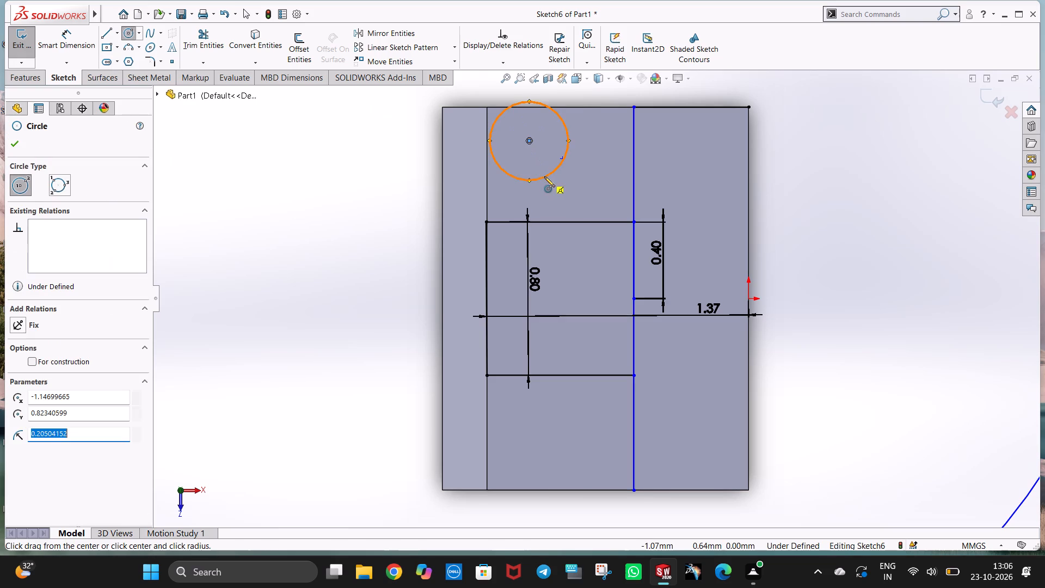
type("0.3")
key("Return")
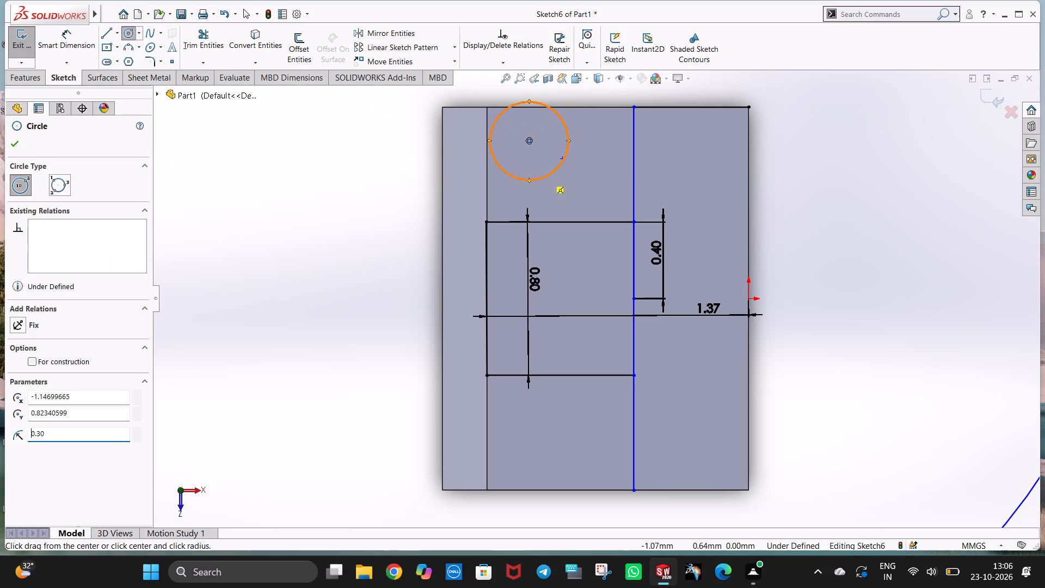
key("Escape")
key("Escape")
Copy the 0.3 mm radius circle inward between the flange's short edge and the rectangle, deleting the original circle.
left_click(396, 108)
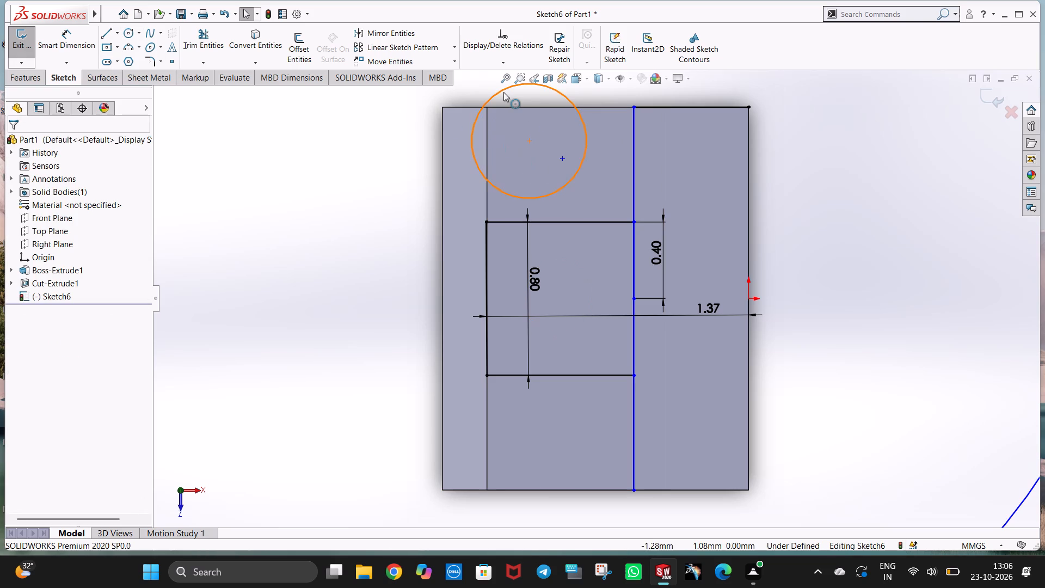
left_click_drag(503, 92, 521, 115, "ctrl")
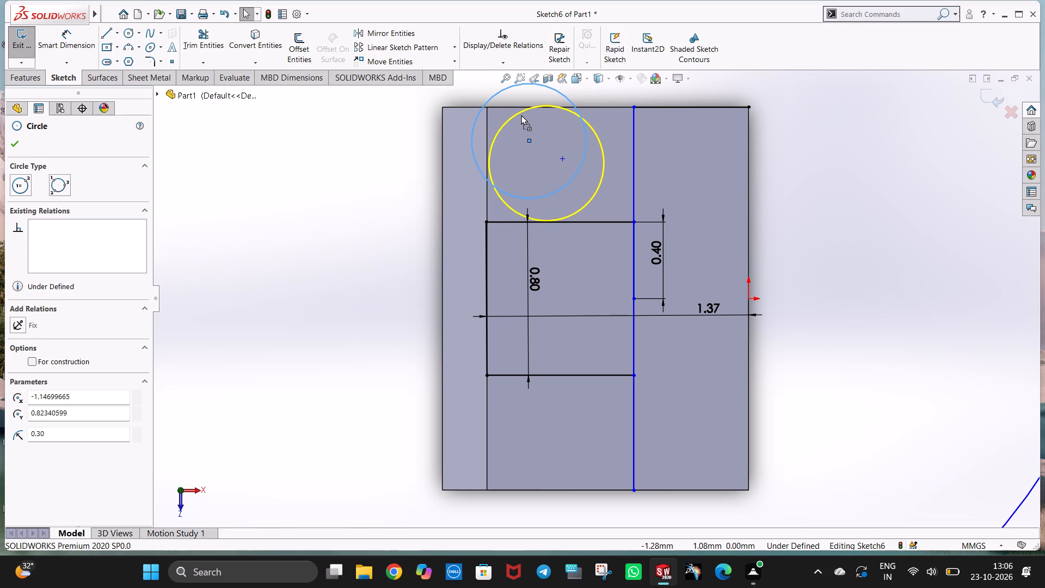
left_click_drag(521, 115, 521, 118, "ctrl")
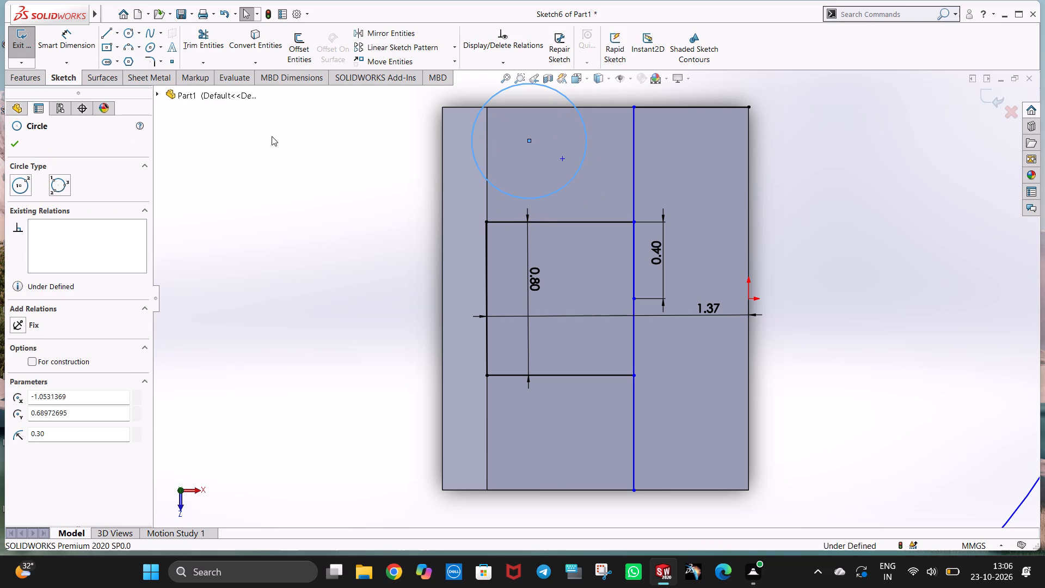
left_click(272, 136)
left_click(493, 99)
key("Delete")
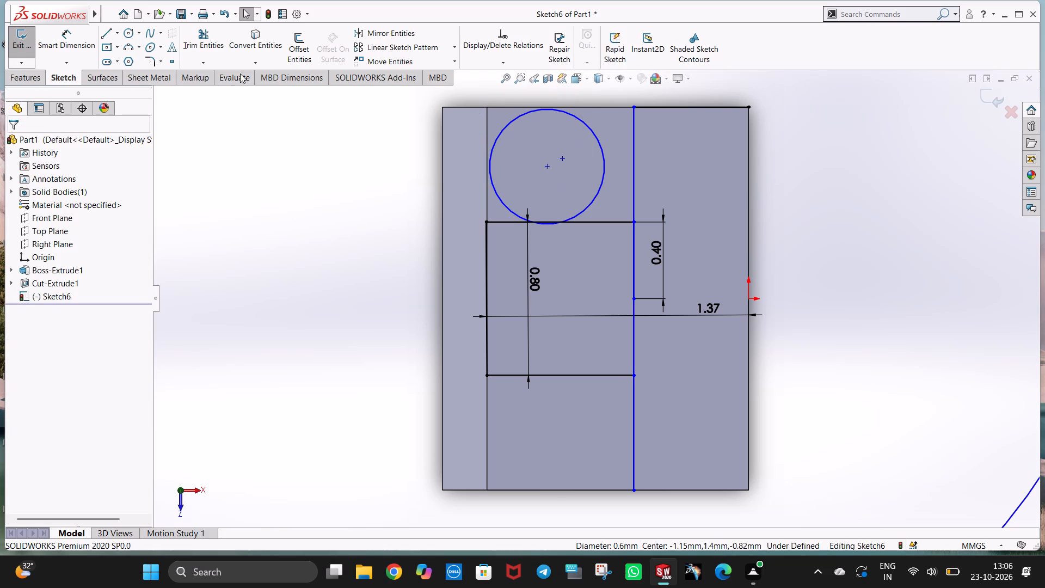
Sketch a 0.60 mm line from the rectangle's upper outer corner to the flange corner, continuing along the short edge to the 2 mm line's end.
left_click(108, 33)
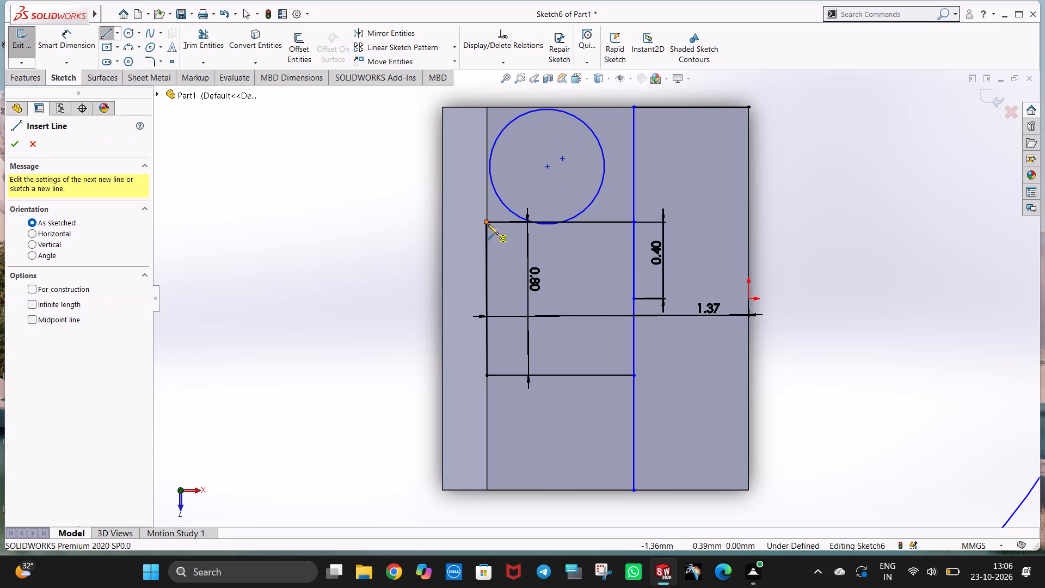
left_click(488, 222)
left_click(488, 106)
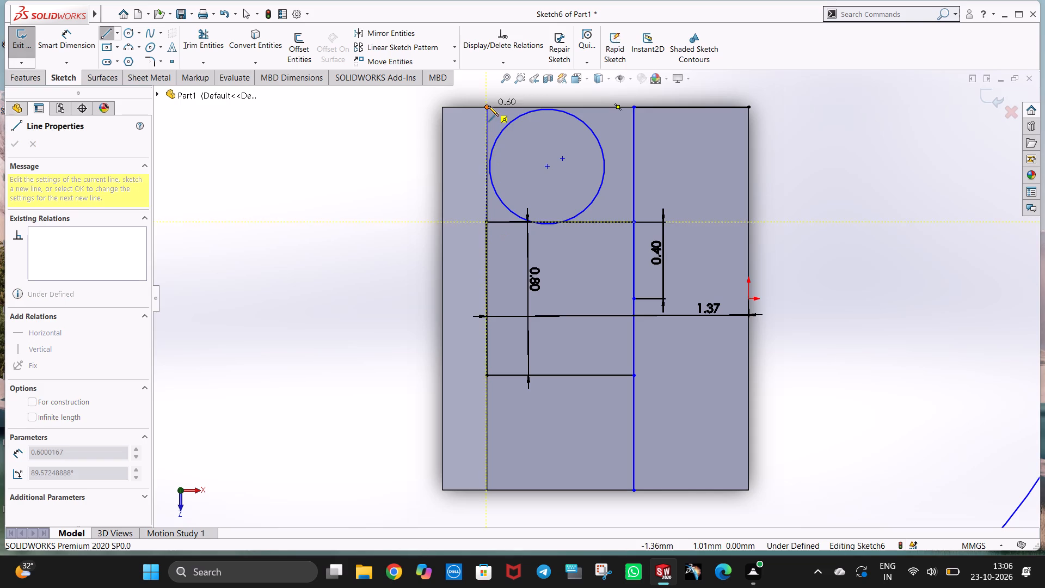
left_click(635, 108)
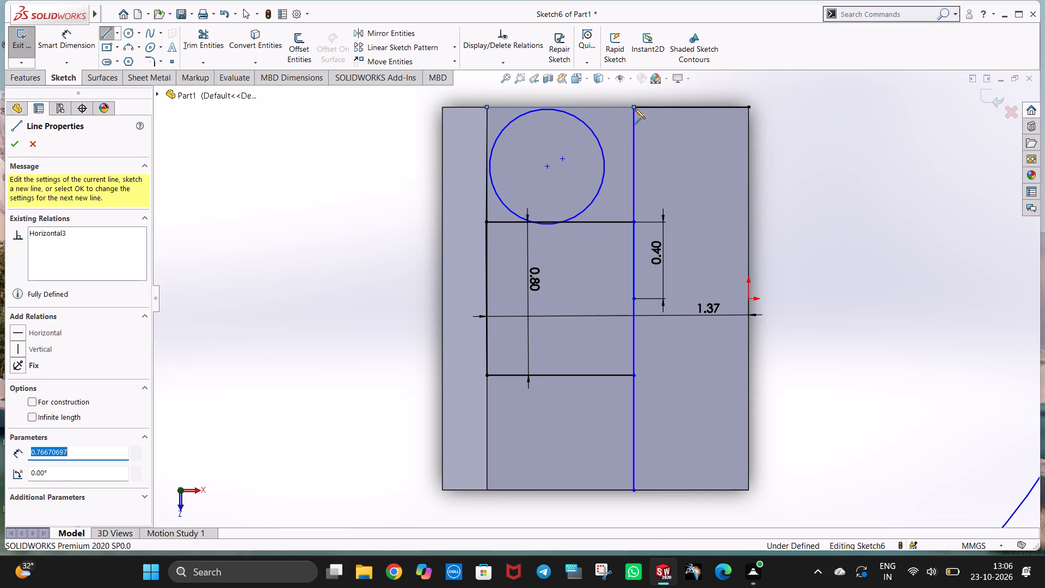
key("Escape")
key("Escape")
Delete the oversized 6 mm diameter circle surrounding the part.
middle_click_drag(824, 224, 833, 238)
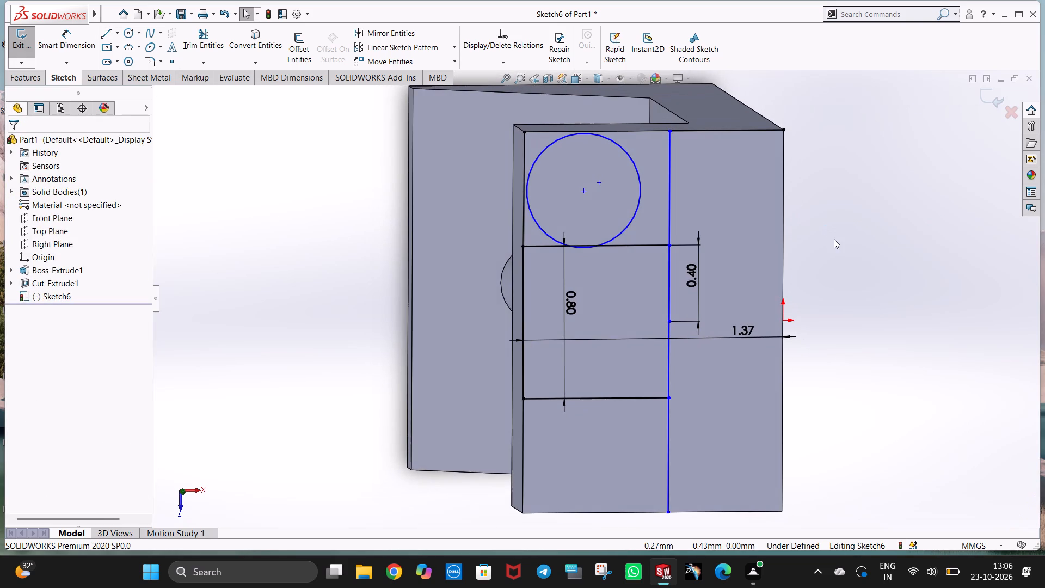
key("ctrl+8")
scroll(637, 391, "down", 1)
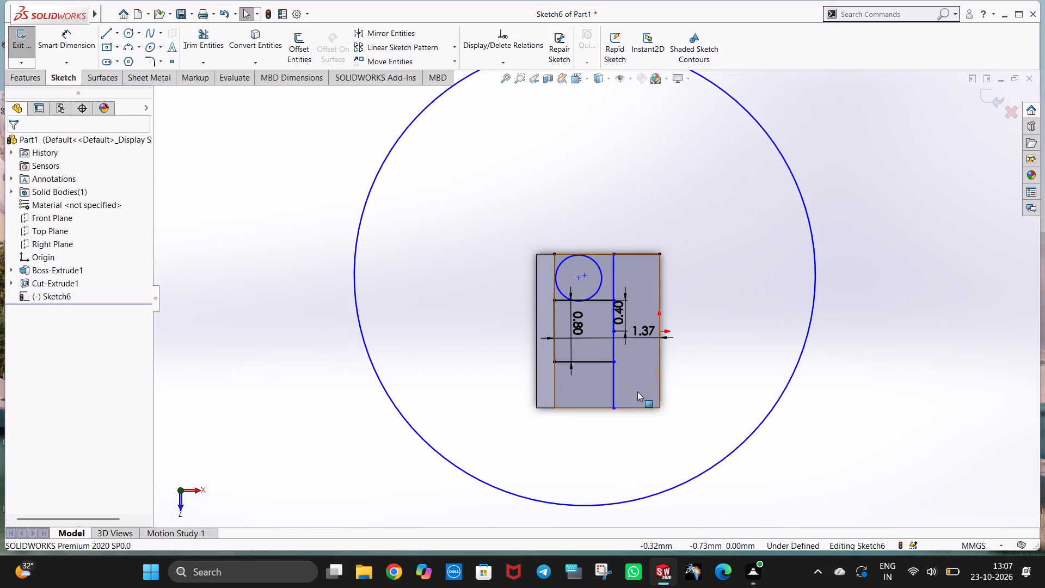
left_click(811, 316)
key("Delete")
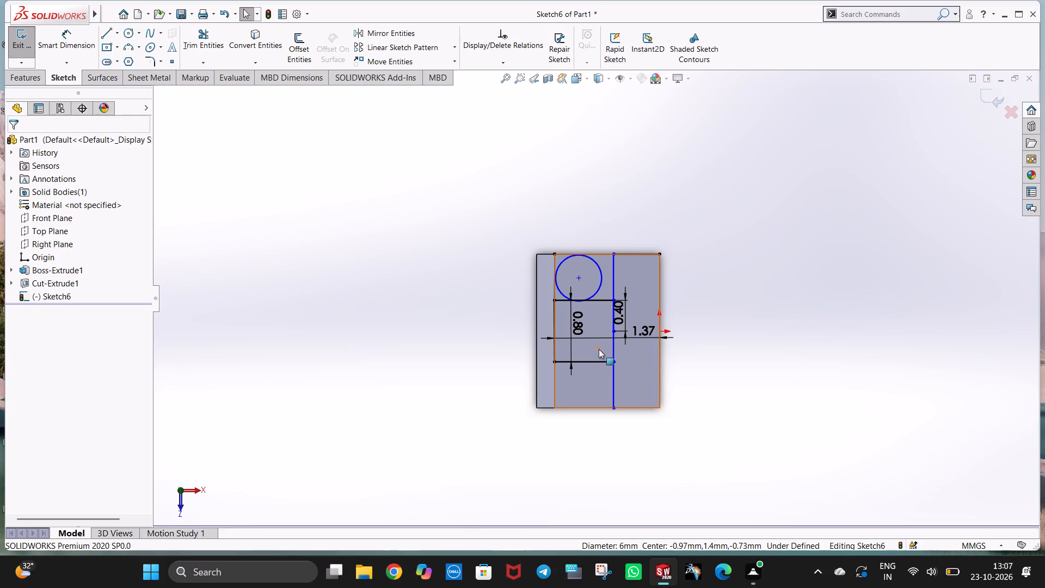
Make the 0.3 mm radius circle tangent to the horizontal line along the flange's short edge.
scroll(580, 356, "down", 3)
scroll(593, 243, "down", 3)
left_click(292, 270)
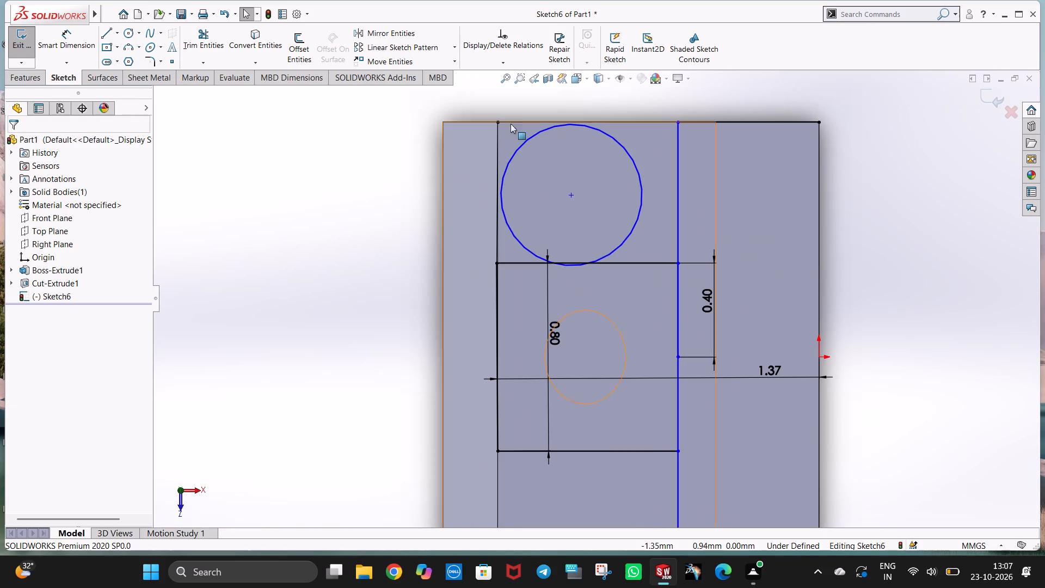
left_click(546, 119, "ctrl")
left_click(556, 128, "ctrl")
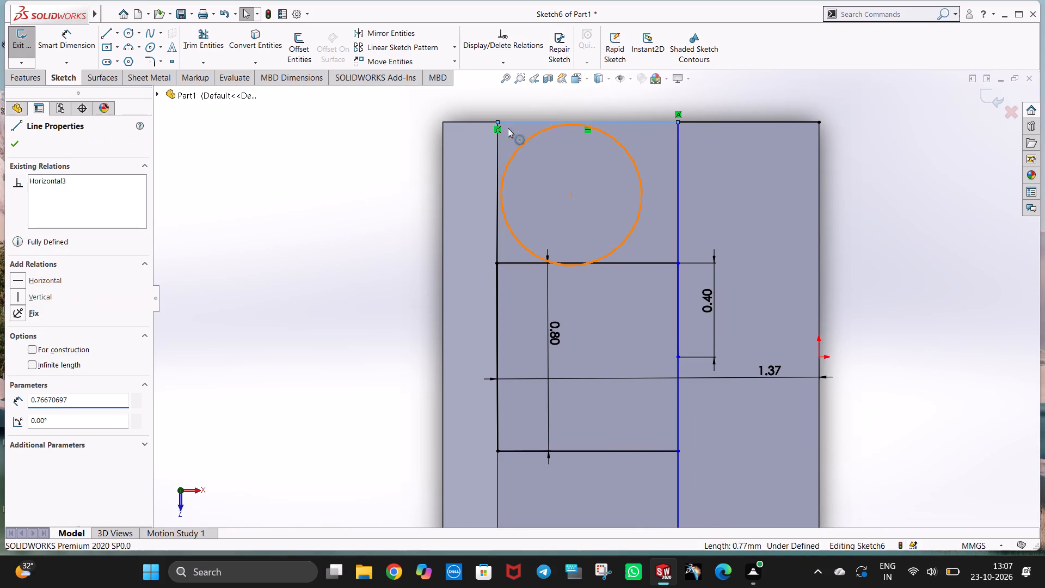
left_click(46, 331, "ctrl")
left_click(298, 248)
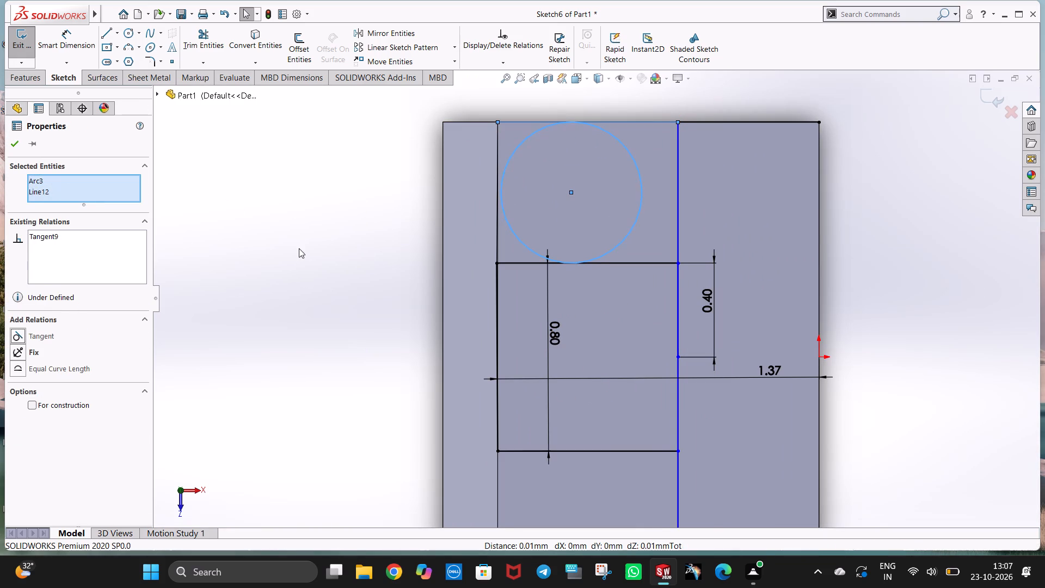
Make the 0.3 mm radius circle tangent to the vertical line along the flange's outer edge.
left_click(525, 143, "ctrl")
left_click(497, 142, "ctrl")
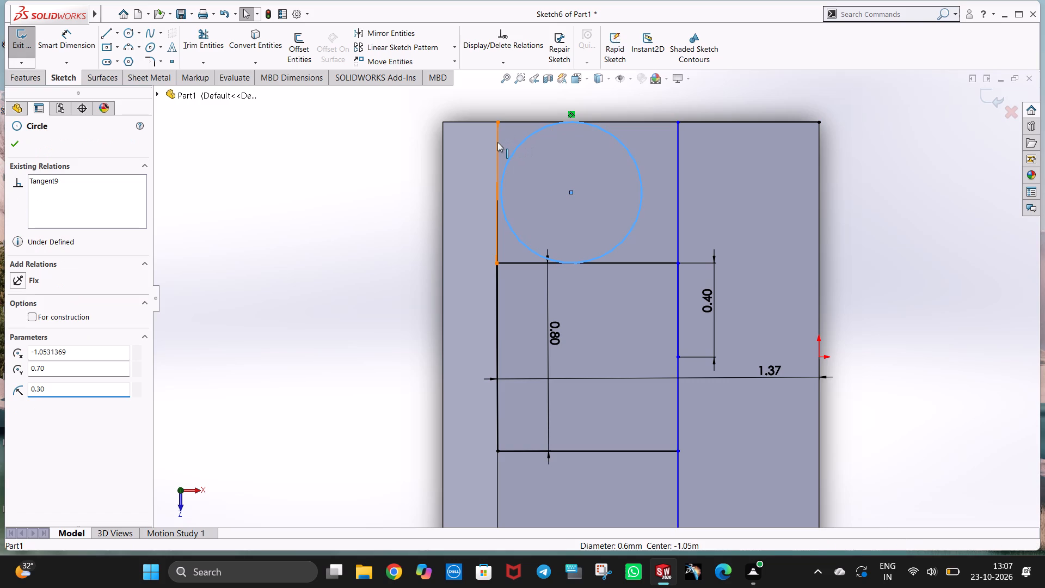
left_click(50, 335, "ctrl")
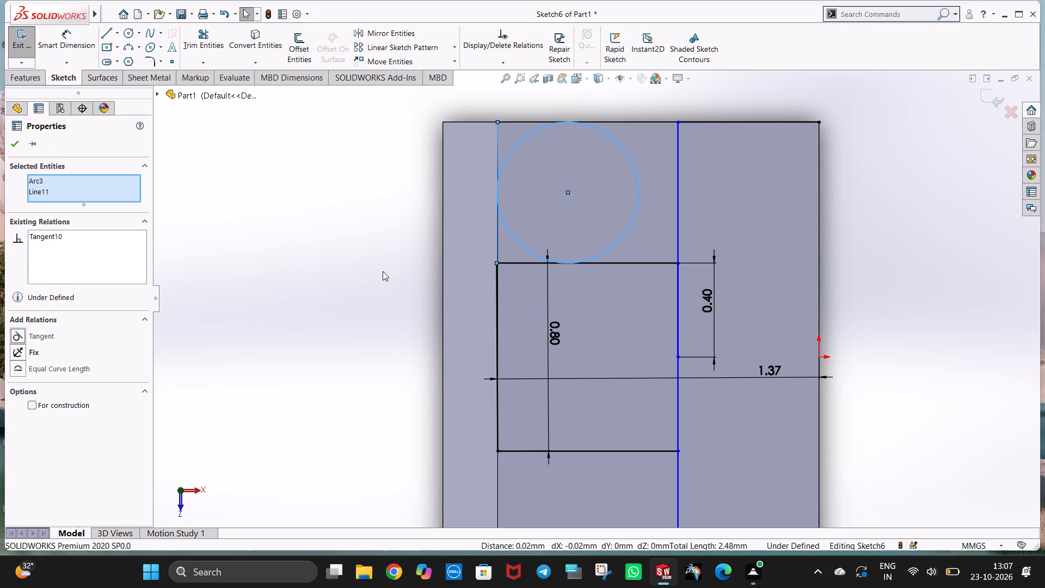
left_click(383, 271)
Delete the rectangle's outer vertical line together with its associated dimension.
middle_click_drag(541, 327, 549, 330)
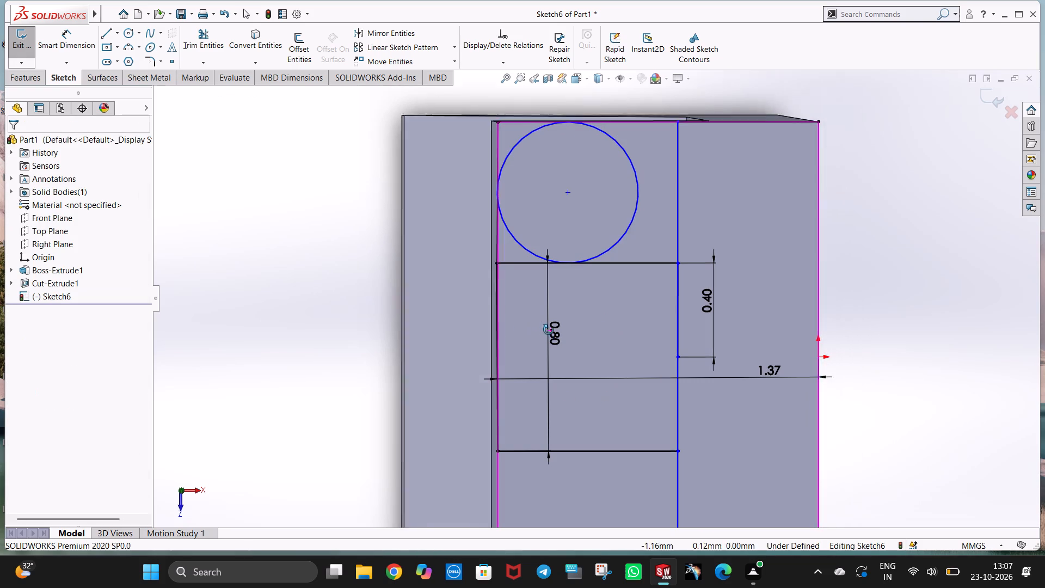
middle_click_drag(549, 330, 556, 335)
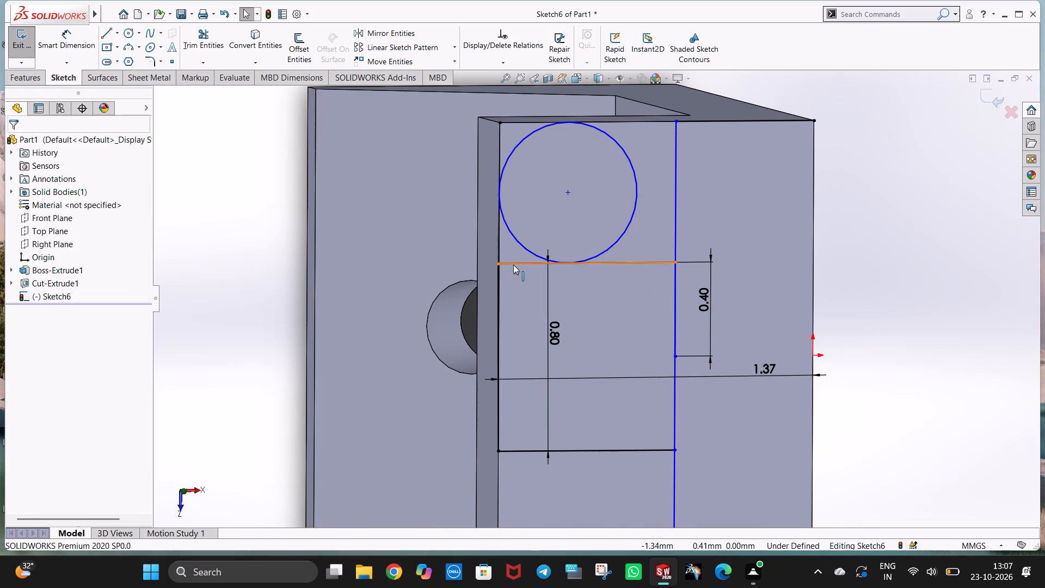
middle_click_drag(513, 265, 496, 261)
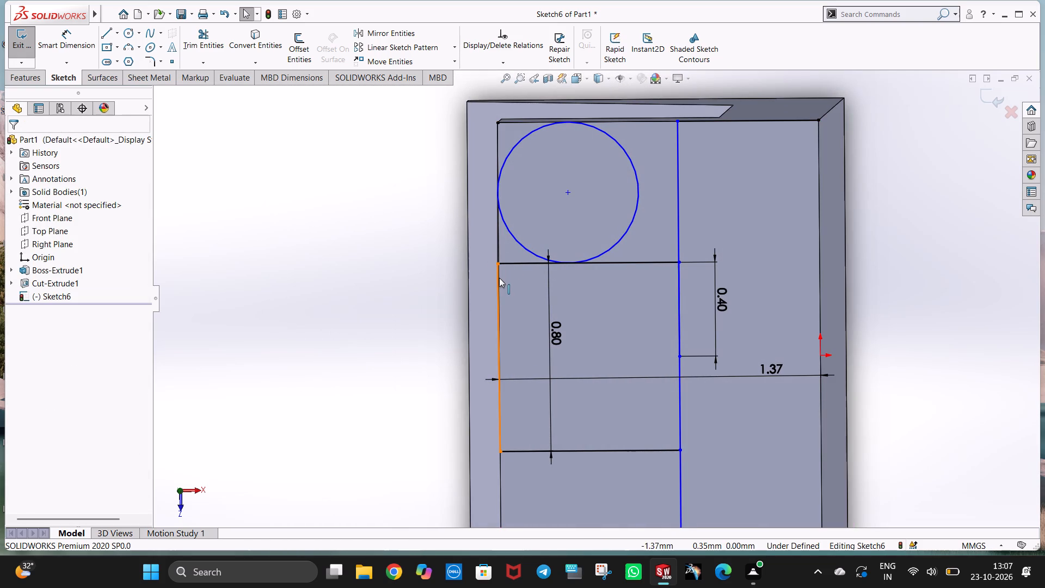
left_click(499, 280)
key("Delete")
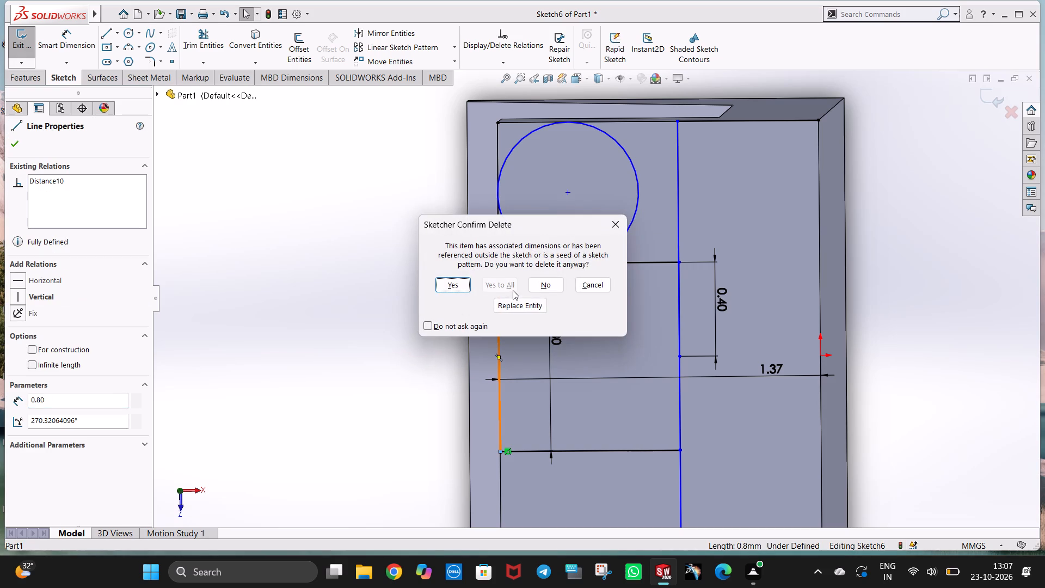
left_click(460, 280)
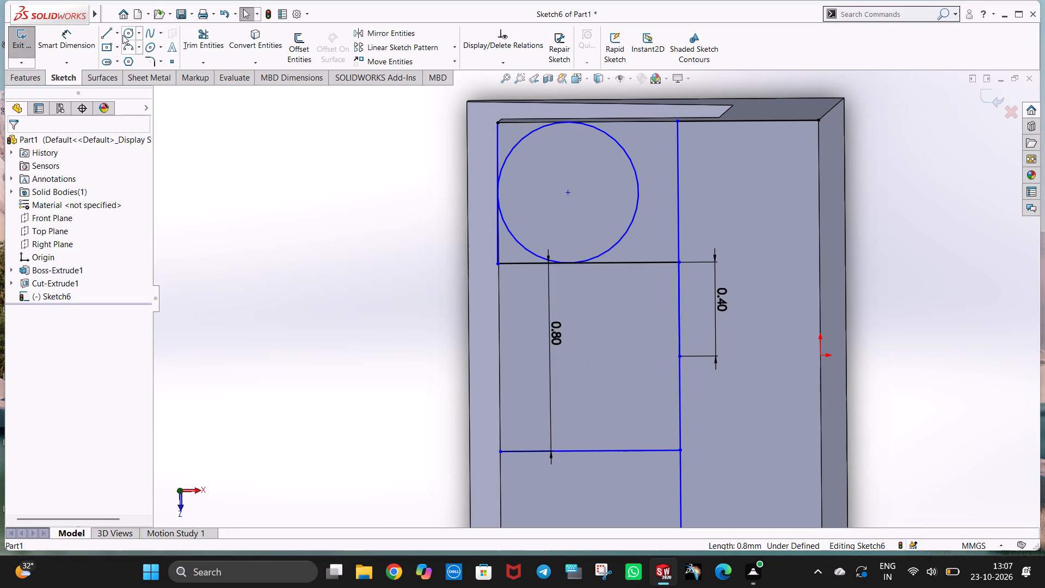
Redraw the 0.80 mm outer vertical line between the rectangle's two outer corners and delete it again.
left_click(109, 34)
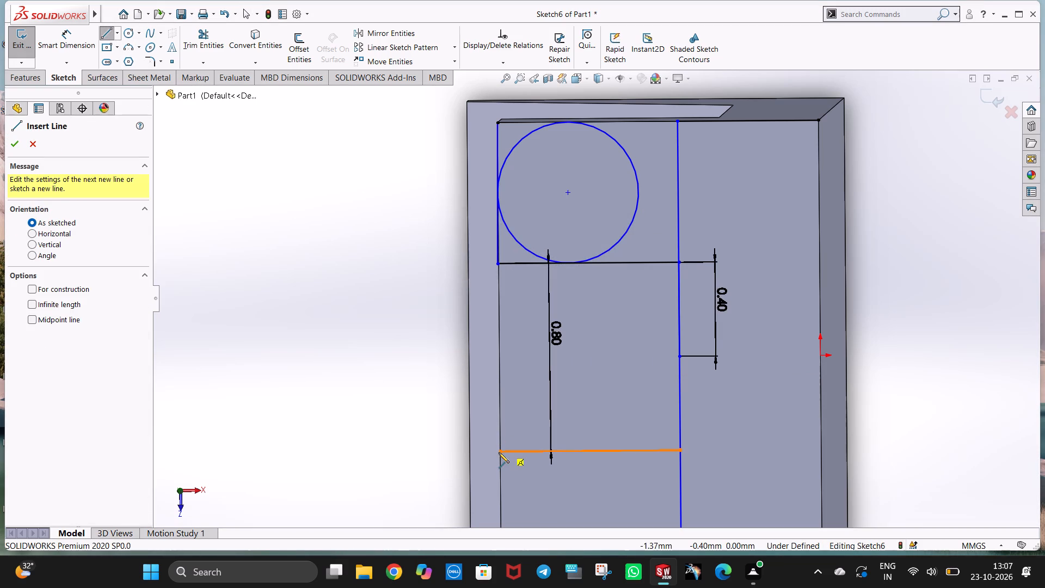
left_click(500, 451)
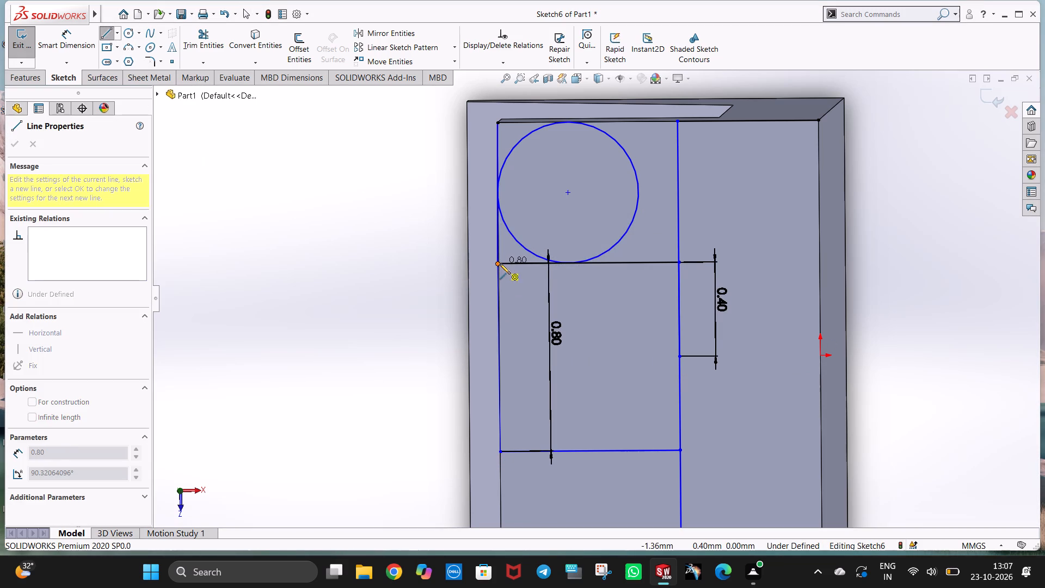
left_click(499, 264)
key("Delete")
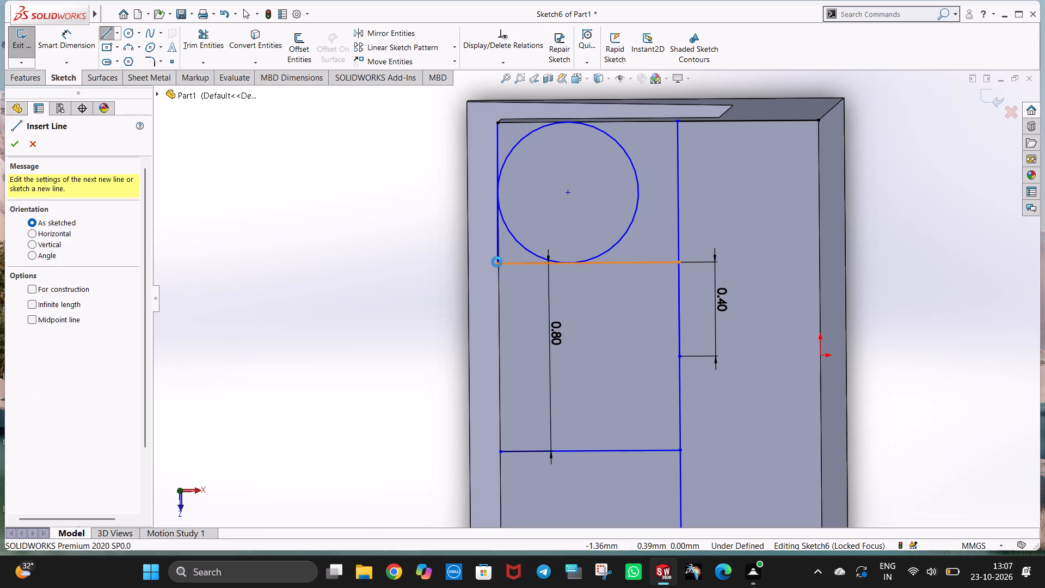
Delete the 0.60 mm vertical line beside the circle along the flange's outer edge.
left_click(496, 241)
key("Delete")
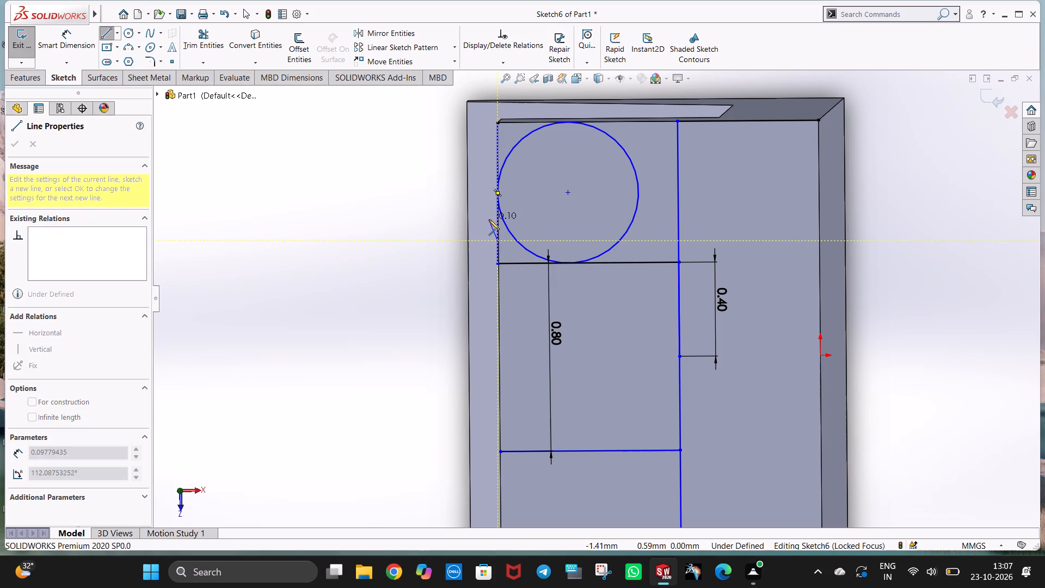
key("Delete")
key("Escape")
key("Escape")
left_click(497, 230)
key("Delete")
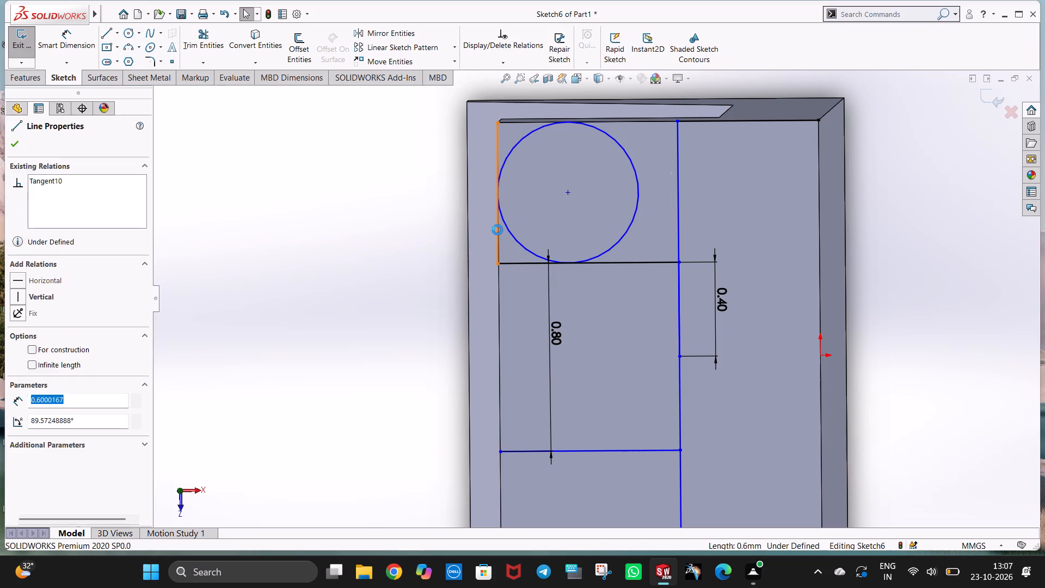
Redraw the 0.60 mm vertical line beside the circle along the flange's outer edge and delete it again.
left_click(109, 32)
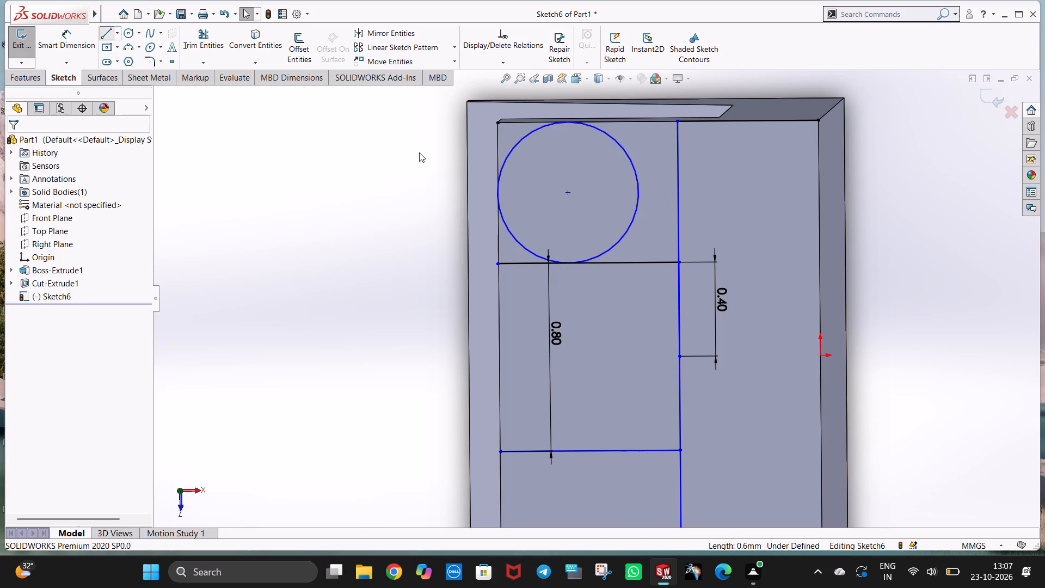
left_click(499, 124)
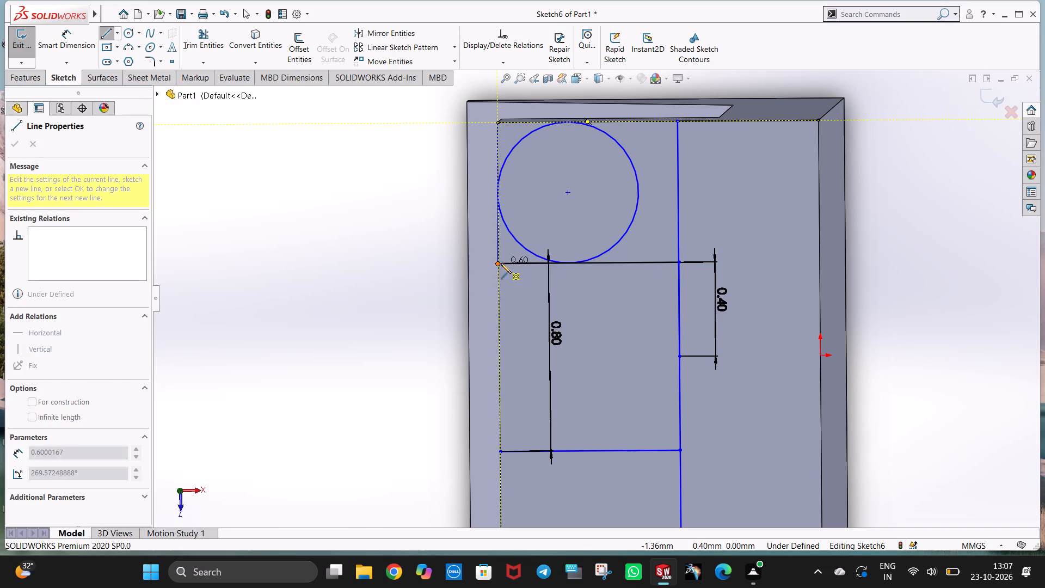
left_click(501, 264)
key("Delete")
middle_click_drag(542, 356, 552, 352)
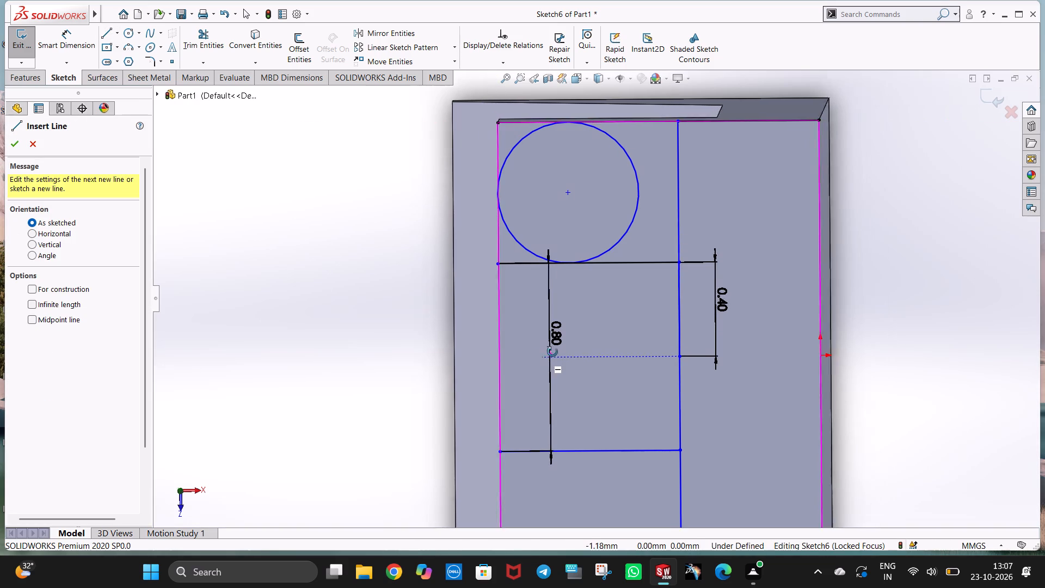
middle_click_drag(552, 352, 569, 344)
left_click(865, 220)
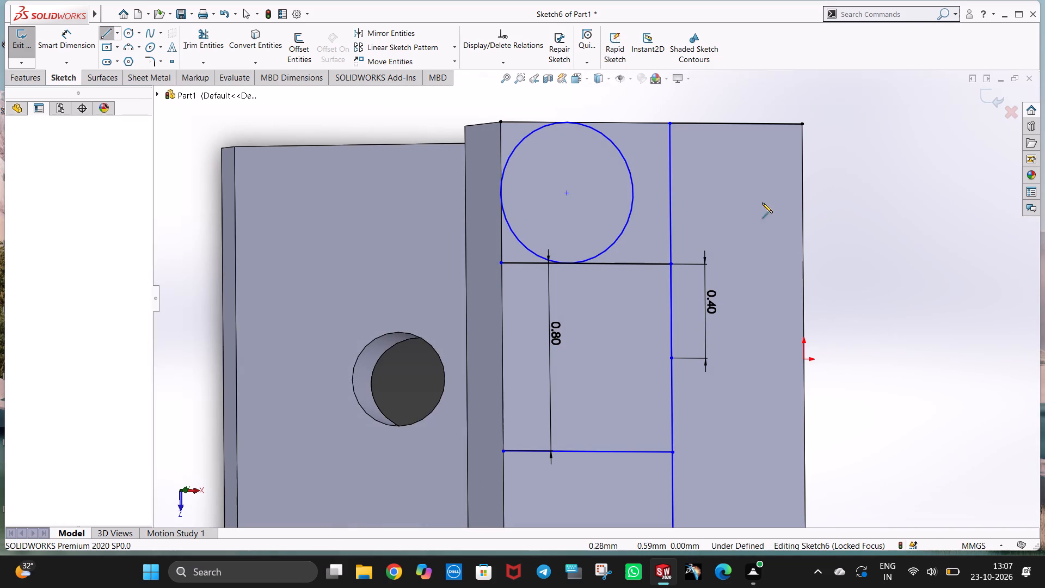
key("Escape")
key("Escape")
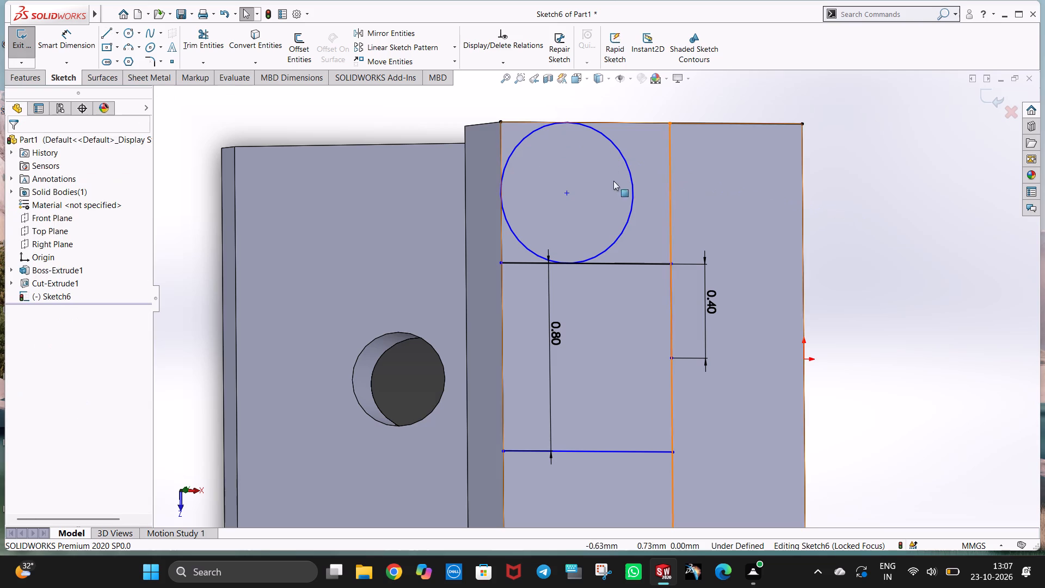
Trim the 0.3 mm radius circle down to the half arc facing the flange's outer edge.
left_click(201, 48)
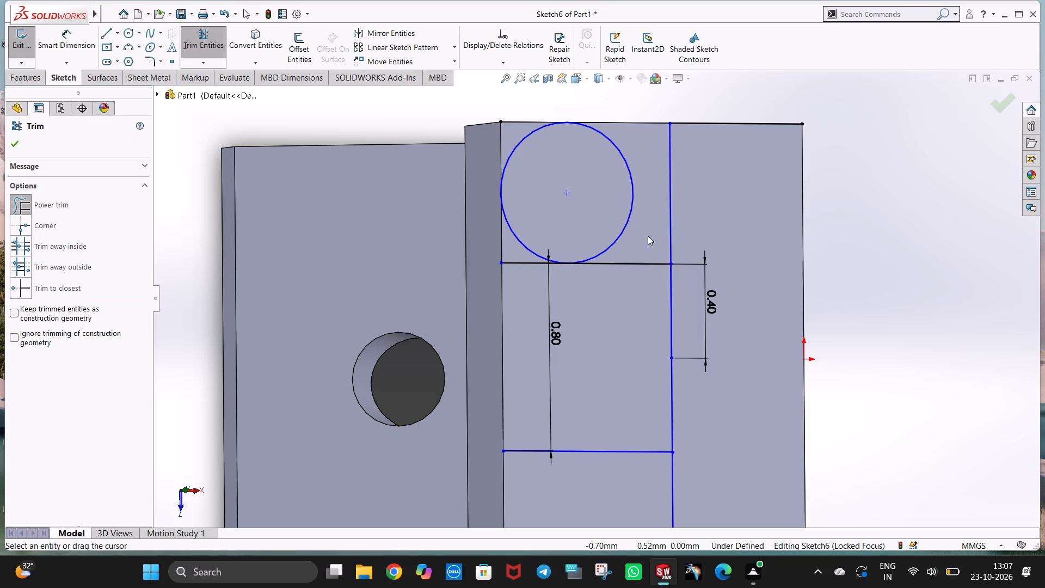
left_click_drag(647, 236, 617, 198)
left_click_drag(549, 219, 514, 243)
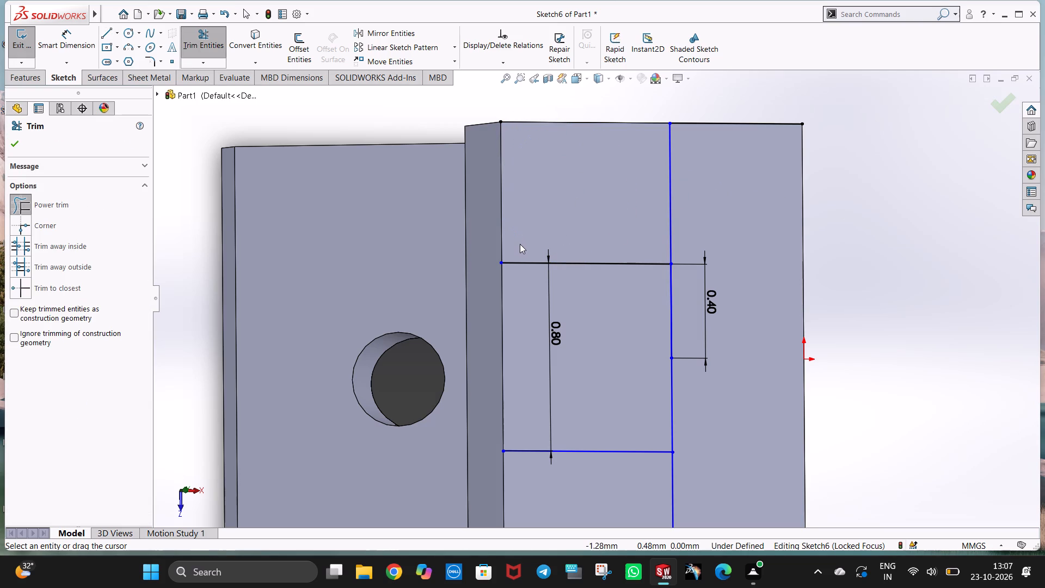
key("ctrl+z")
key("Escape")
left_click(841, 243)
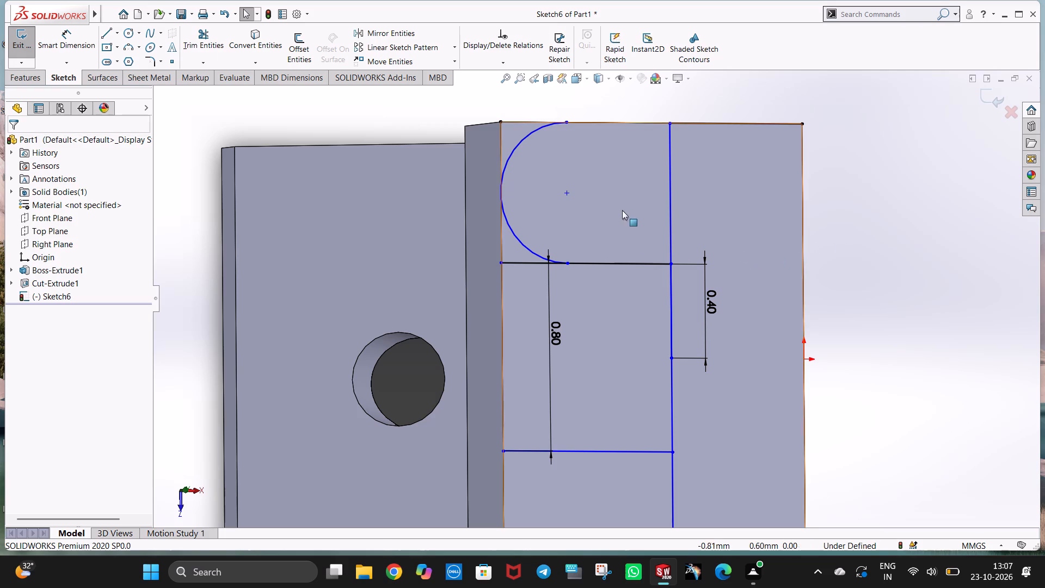
Draw a horizontal line about 0.30 mm long from the arc's upper endpoint to the flange's outer corner.
left_click(111, 30)
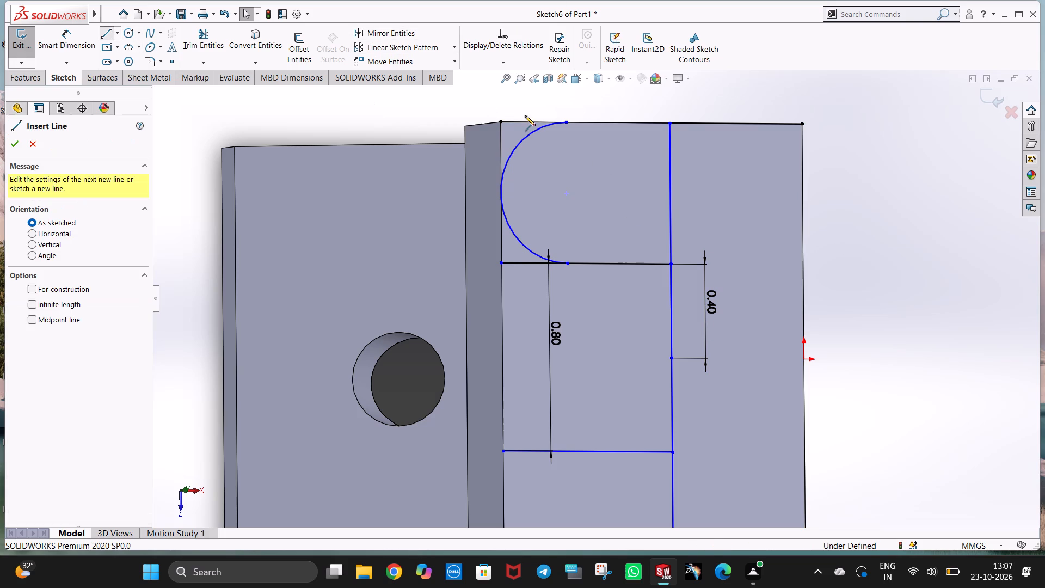
left_click(566, 121)
left_click(500, 120)
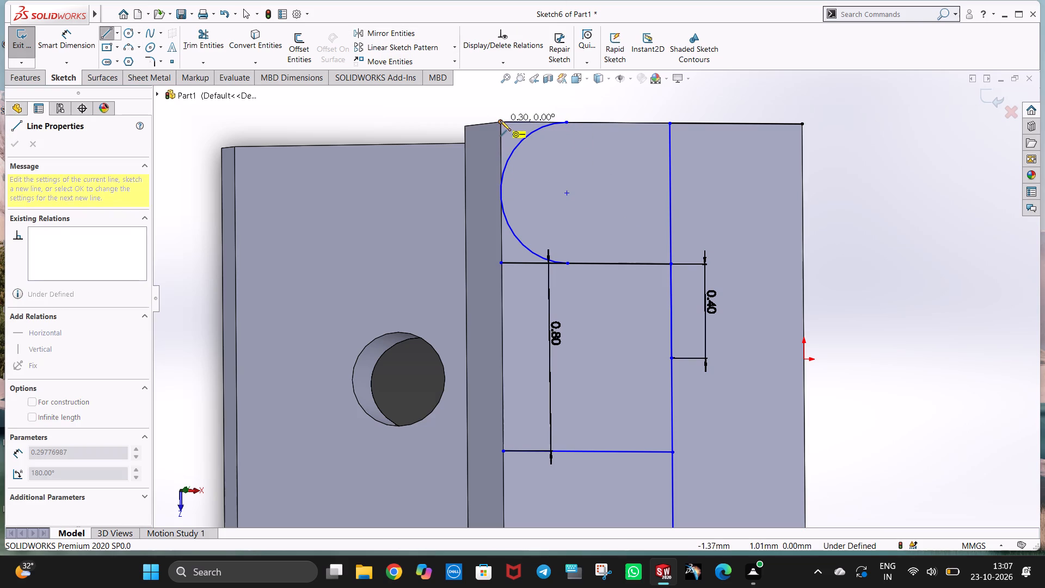
left_click(501, 264)
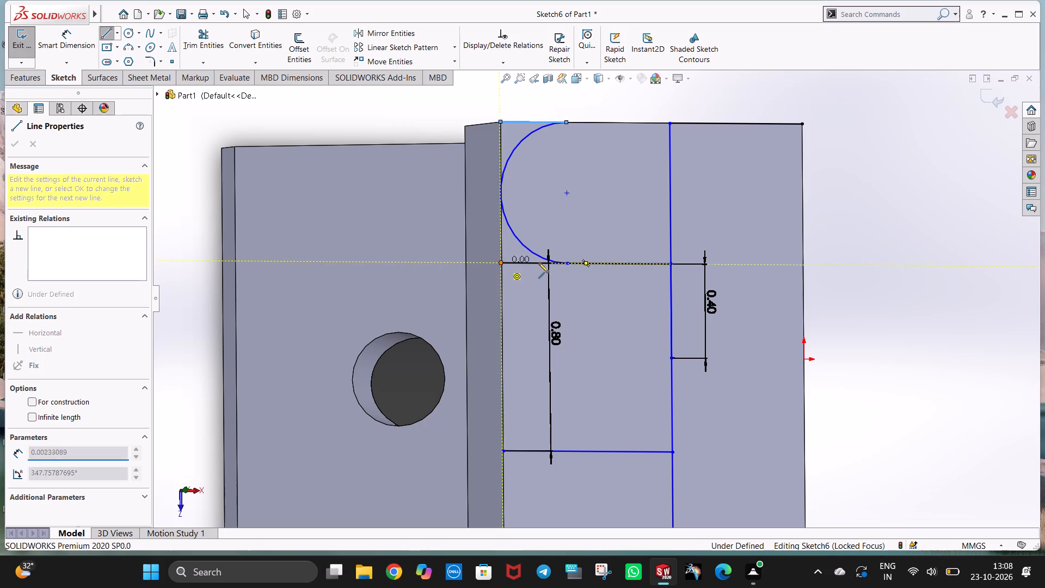
key("Escape")
key("Escape")
middle_click_drag(854, 235, 844, 240)
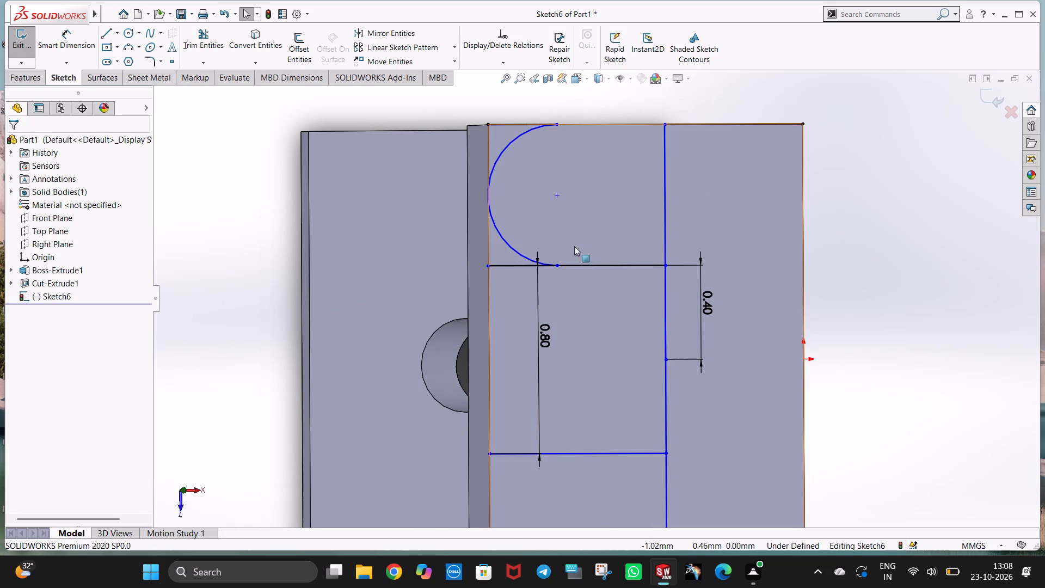
Delete the 0.3 mm radius arc beside the flange's outer edge.
right_click(586, 225)
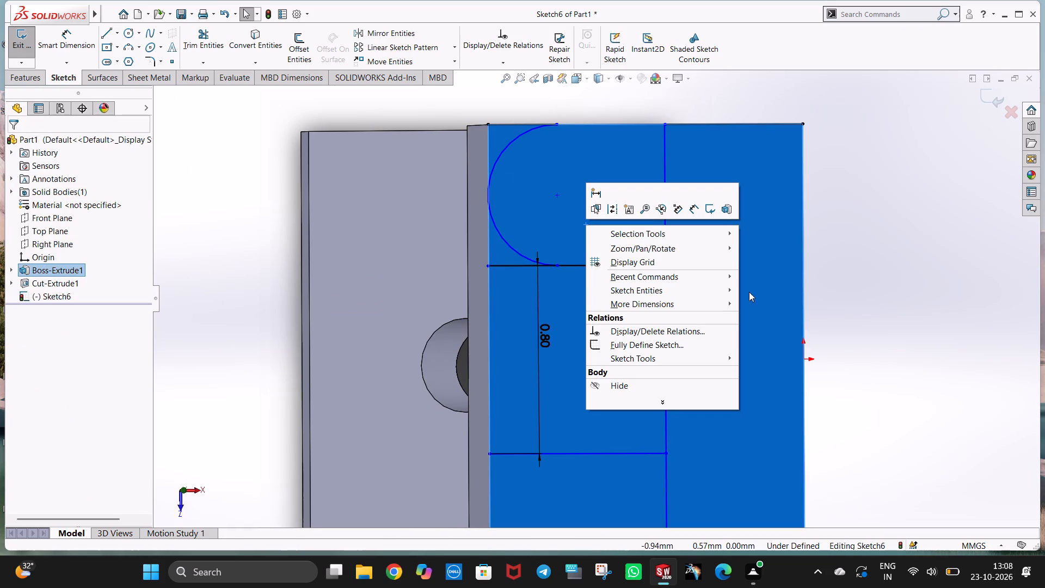
left_click(856, 298)
left_click(499, 232)
key("Delete")
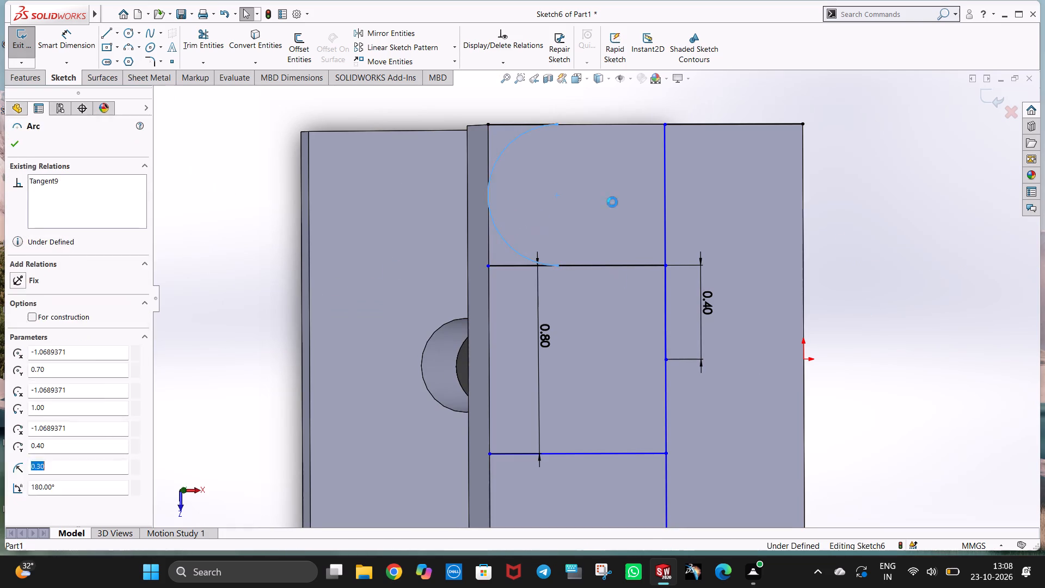
Delete the long vertical line passing through the rectangle's inner corners, keeping the 0.40 mm dimensioned segment.
left_click(660, 230)
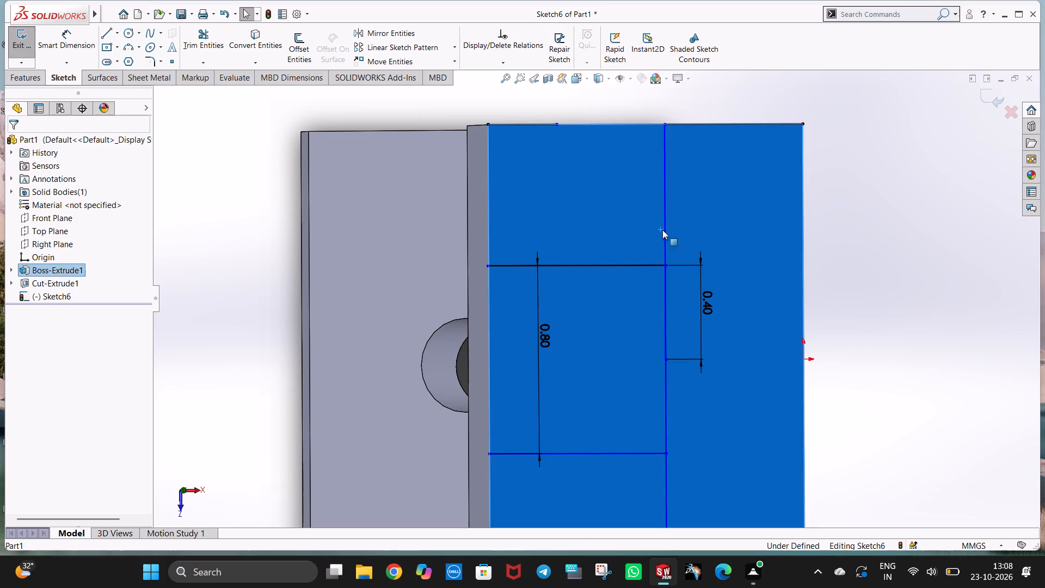
key("Delete")
left_click(895, 239)
left_click(663, 201)
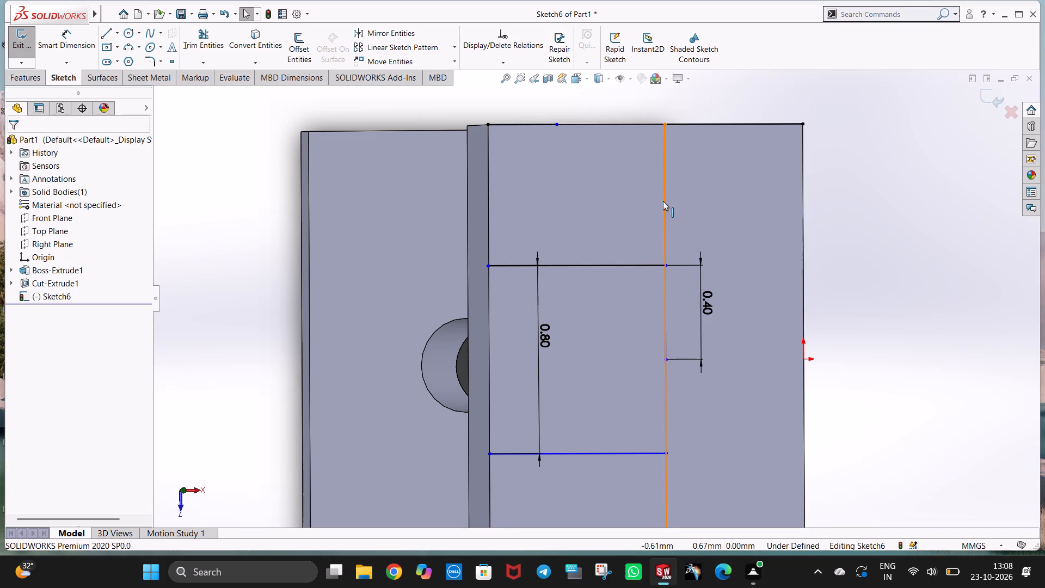
key("Delete")
left_click(707, 307)
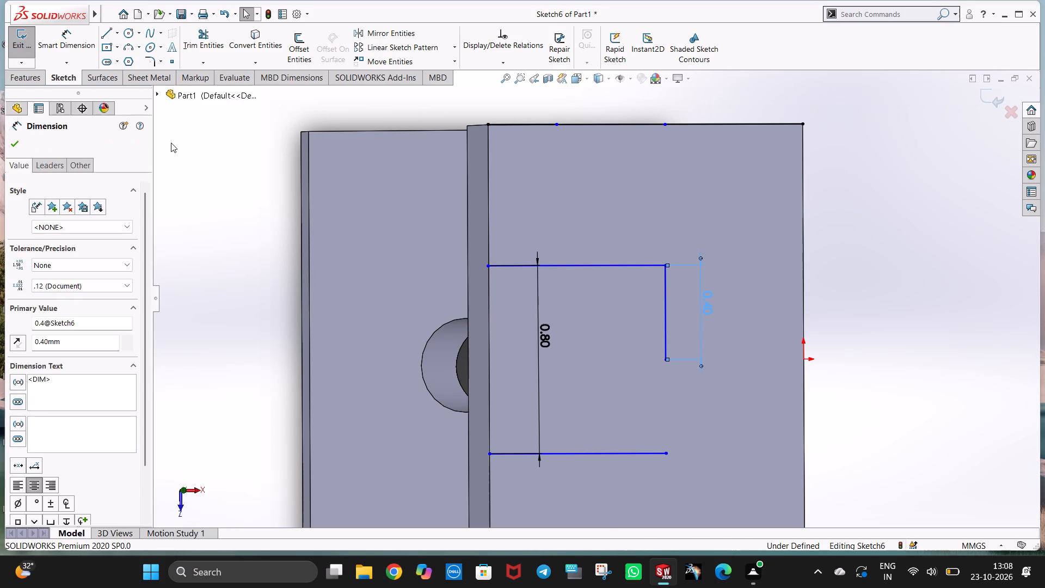
left_click(168, 143)
Draw a vertical line about 0.40 mm long from the dimensioned segment's lower end to the rectangle's lower inner corner.
left_click(104, 28)
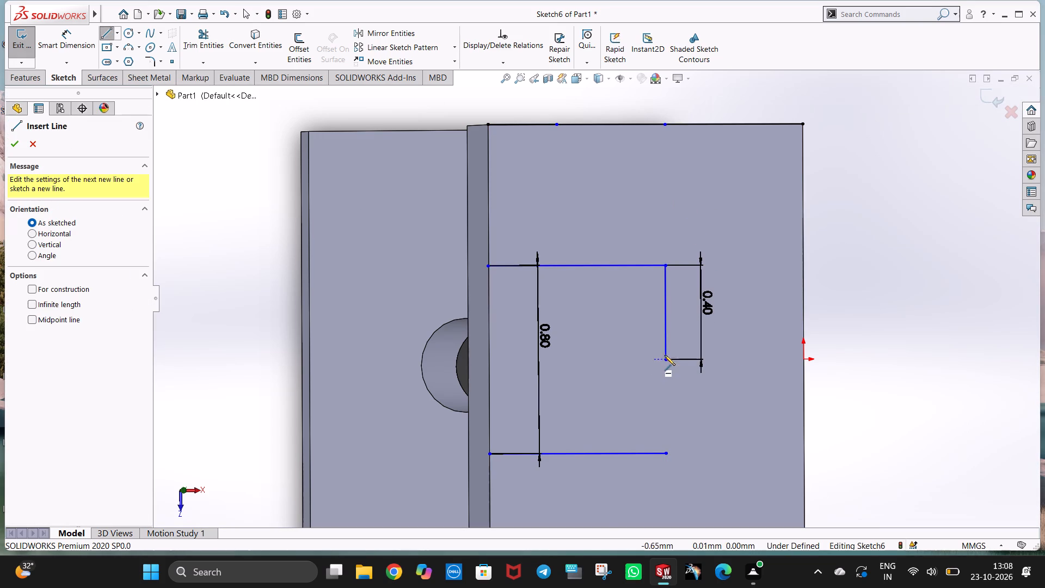
left_click(666, 360)
left_click(667, 454)
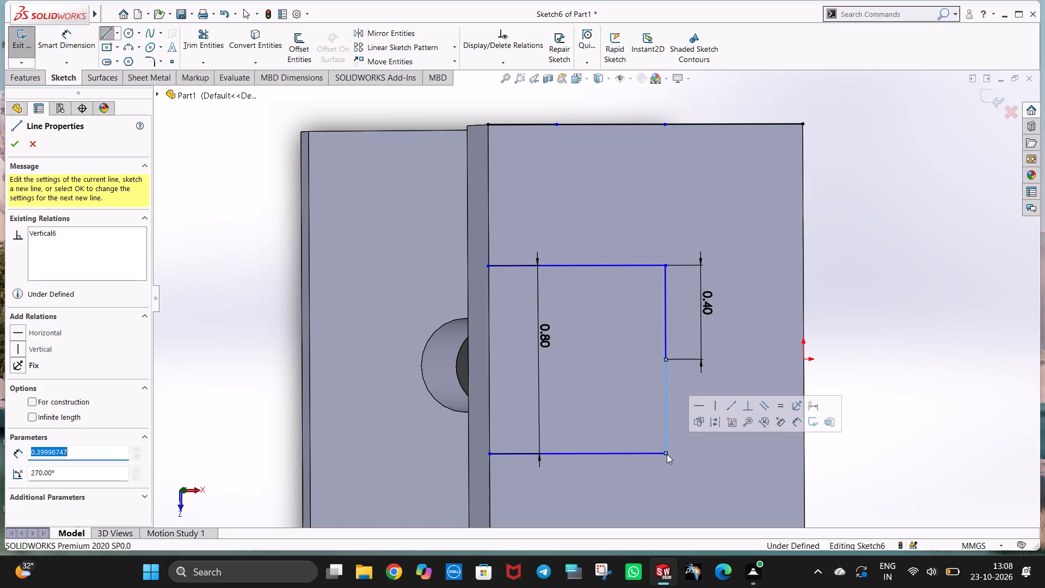
key("Escape")
key("Escape")
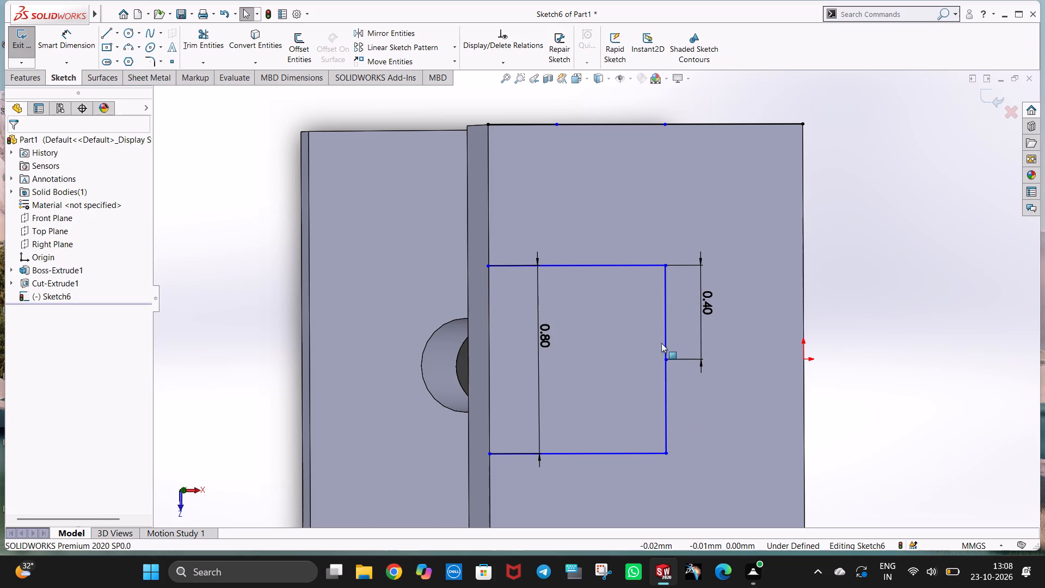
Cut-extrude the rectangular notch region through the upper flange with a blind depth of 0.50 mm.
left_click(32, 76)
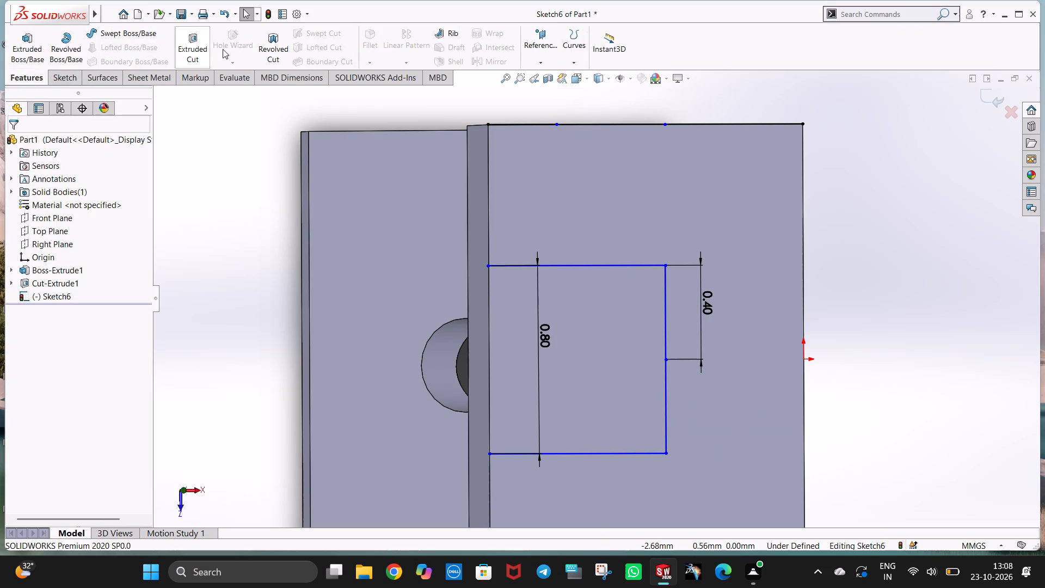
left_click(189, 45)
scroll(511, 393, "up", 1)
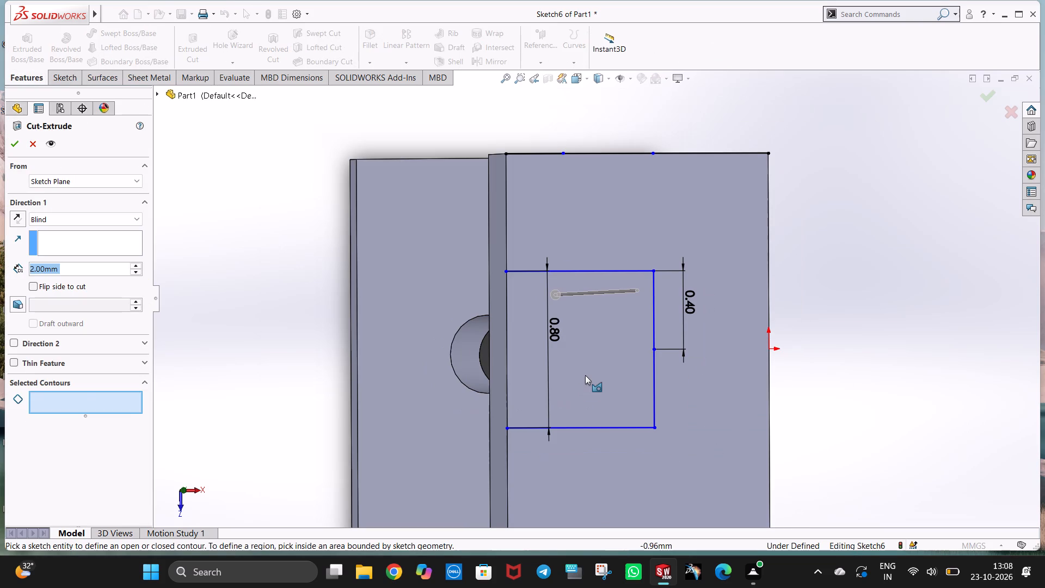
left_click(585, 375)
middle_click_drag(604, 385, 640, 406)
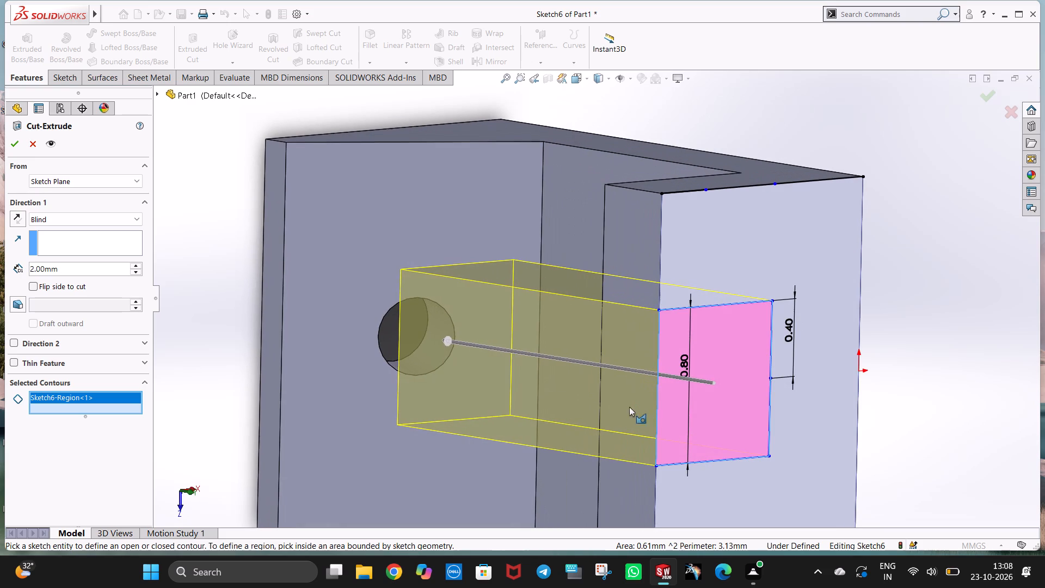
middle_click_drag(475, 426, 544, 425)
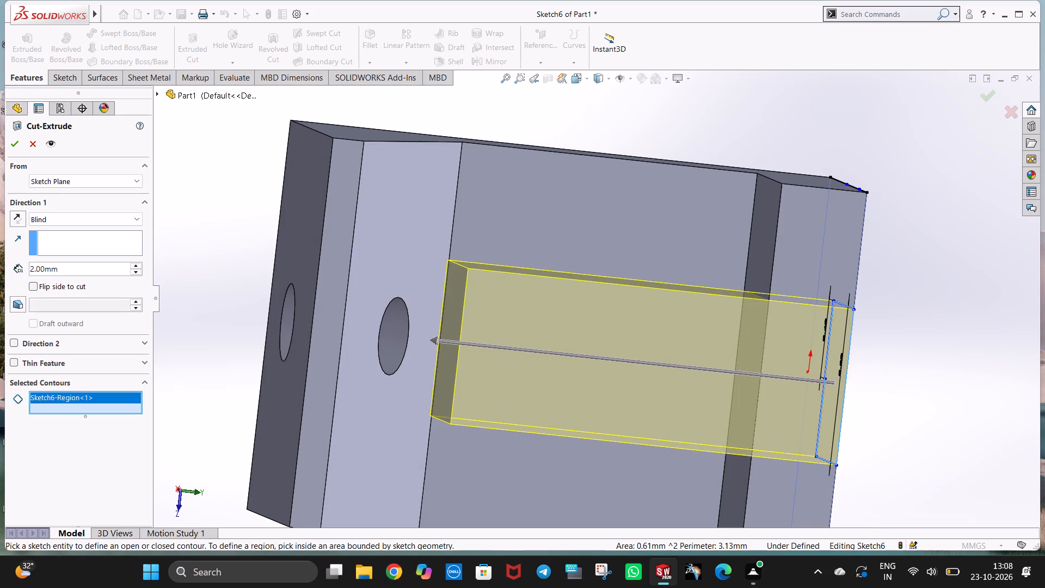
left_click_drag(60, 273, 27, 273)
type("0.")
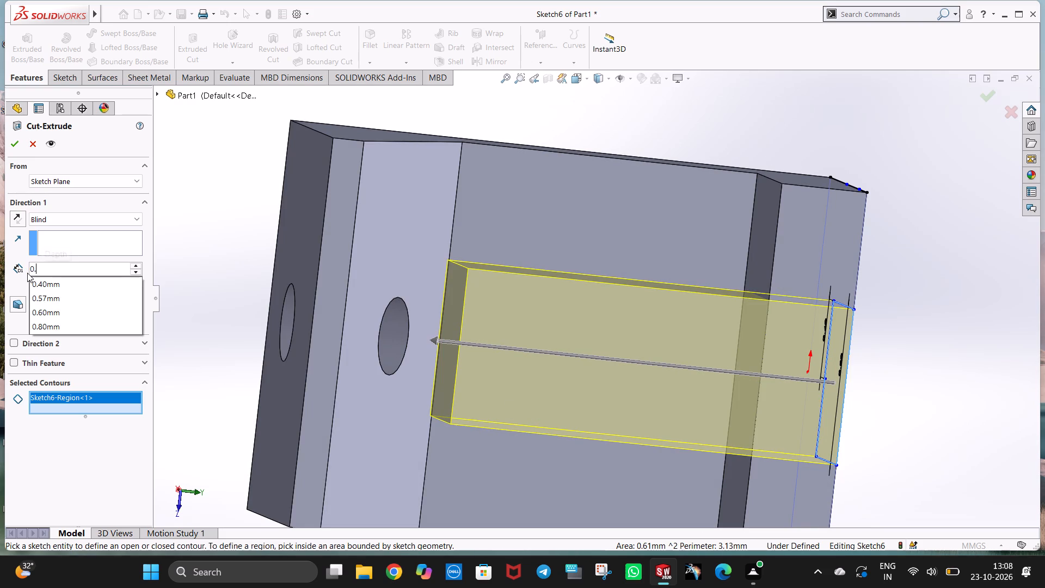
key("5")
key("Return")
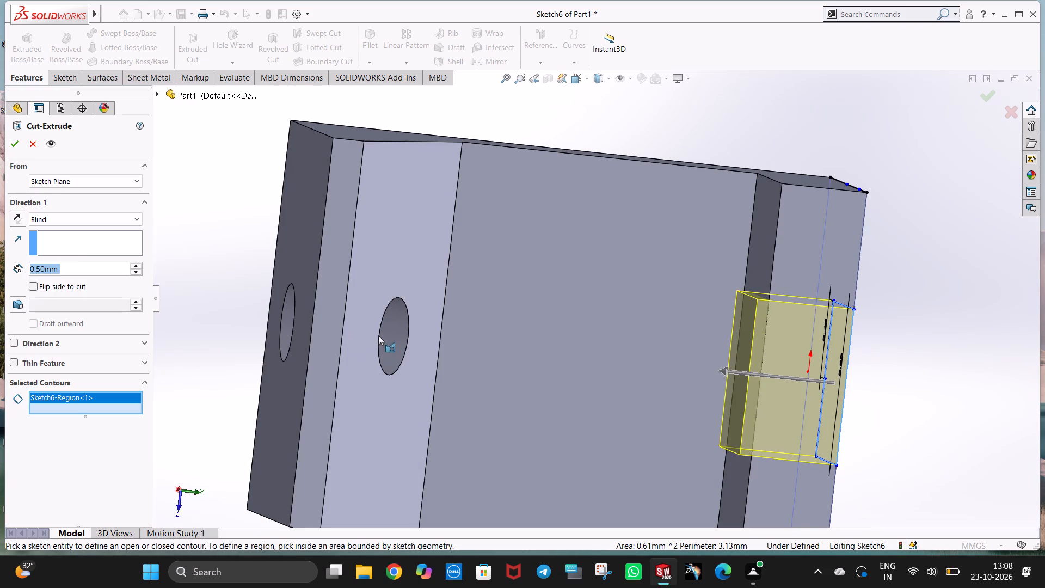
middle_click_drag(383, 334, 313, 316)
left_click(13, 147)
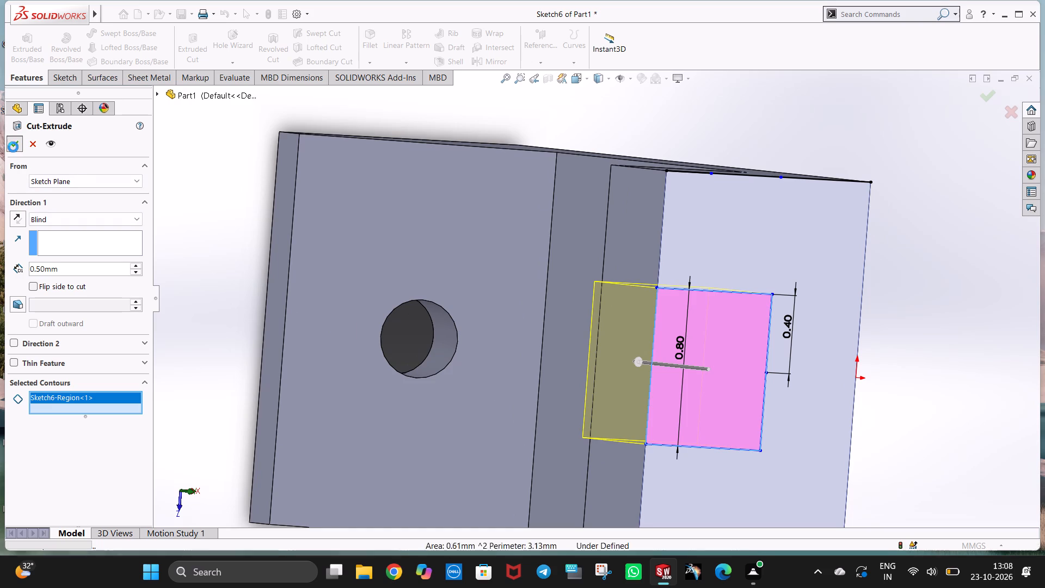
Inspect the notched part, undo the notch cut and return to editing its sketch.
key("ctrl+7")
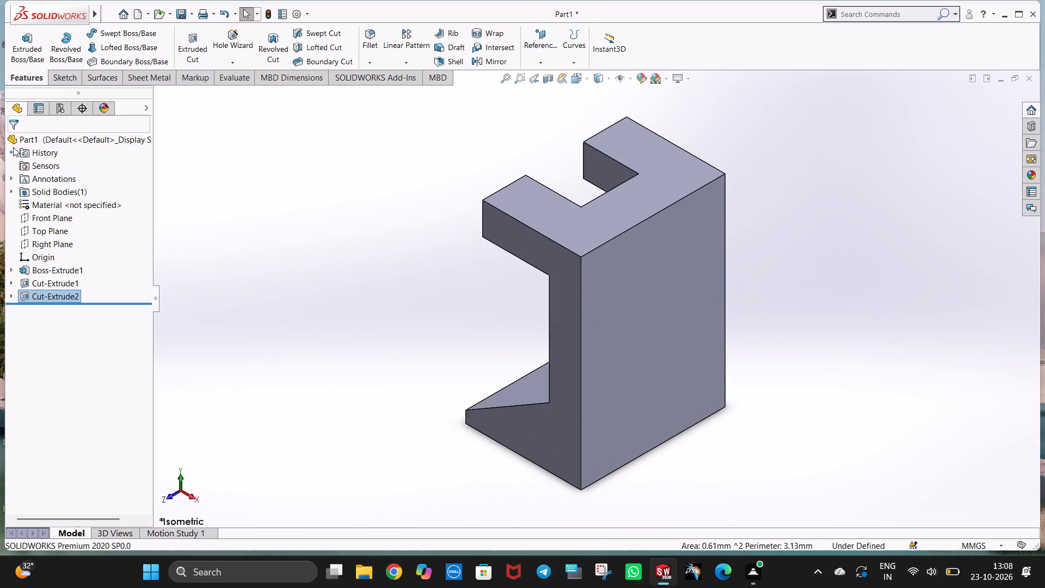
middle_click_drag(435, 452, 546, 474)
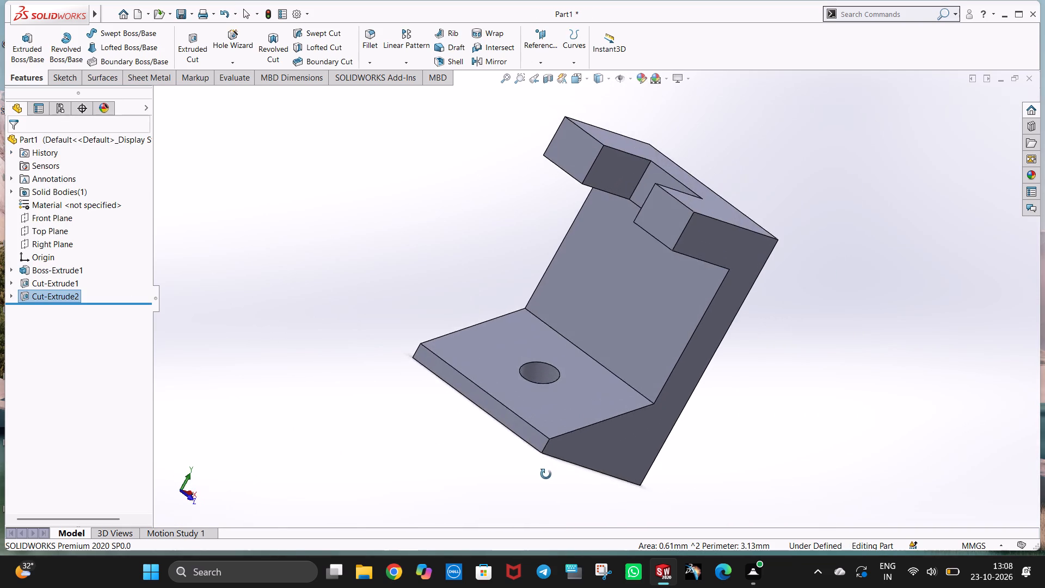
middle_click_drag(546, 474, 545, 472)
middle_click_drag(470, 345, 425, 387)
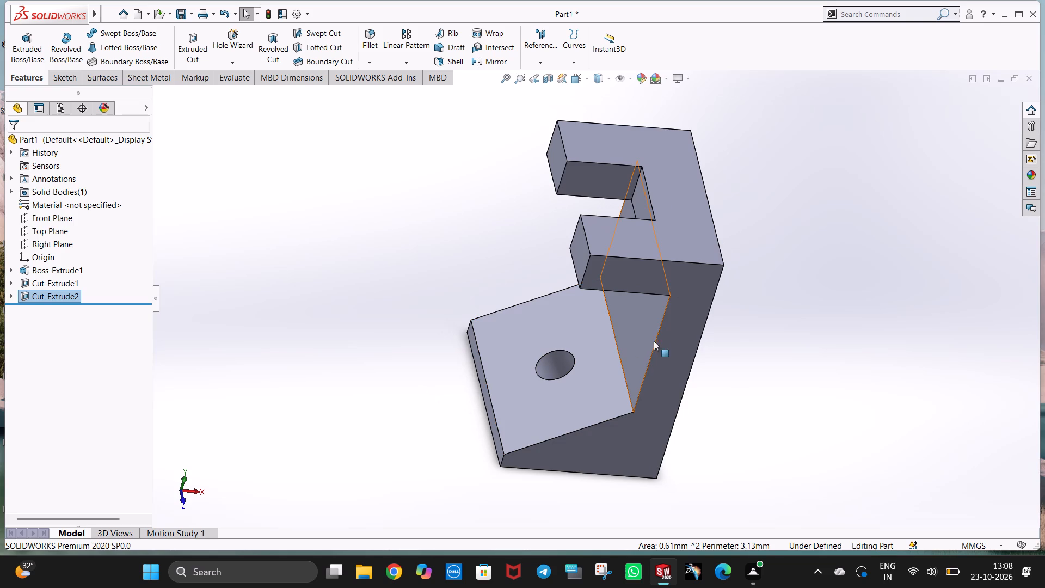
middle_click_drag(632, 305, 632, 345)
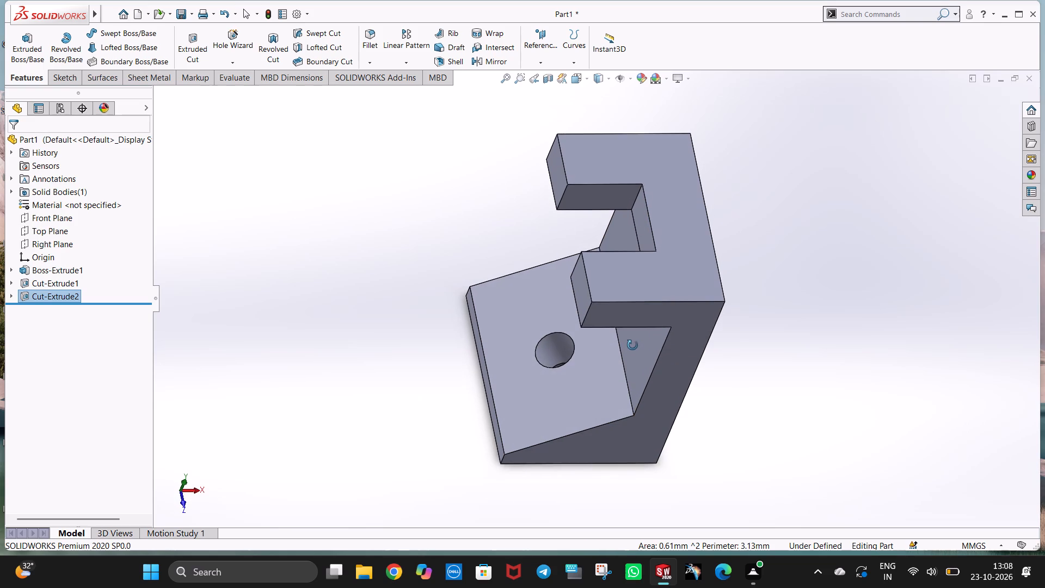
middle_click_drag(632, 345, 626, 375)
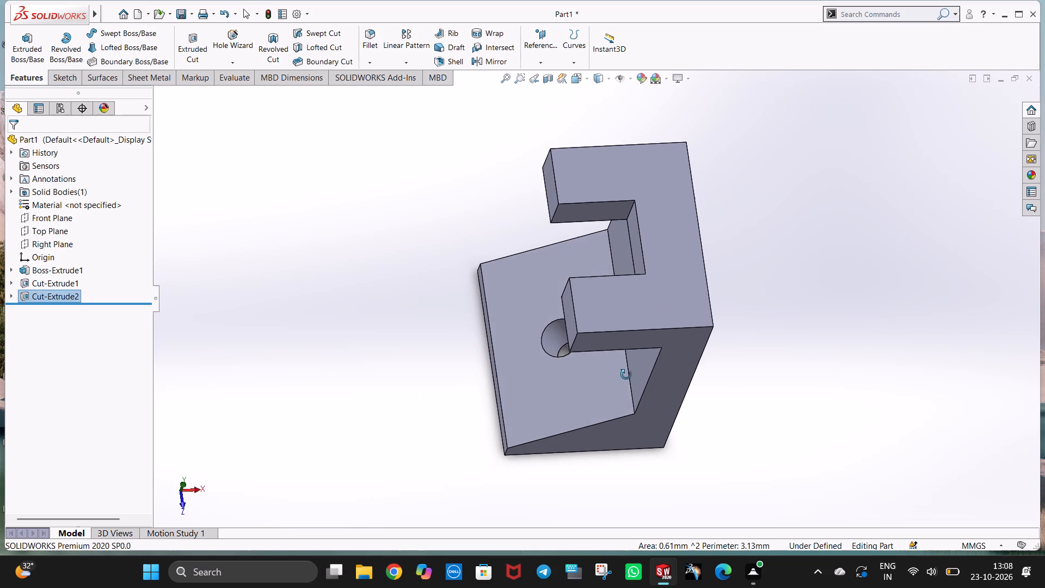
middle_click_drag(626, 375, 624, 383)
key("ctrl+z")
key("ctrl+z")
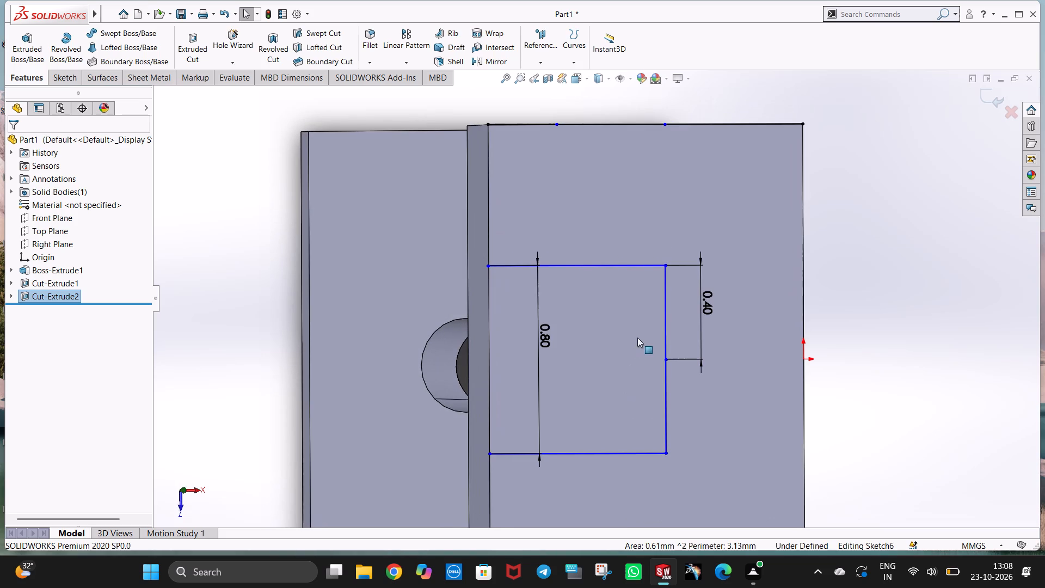
Dimension the notch sketch's upper horizontal line and set its length to 0.5 mm.
left_click(73, 45)
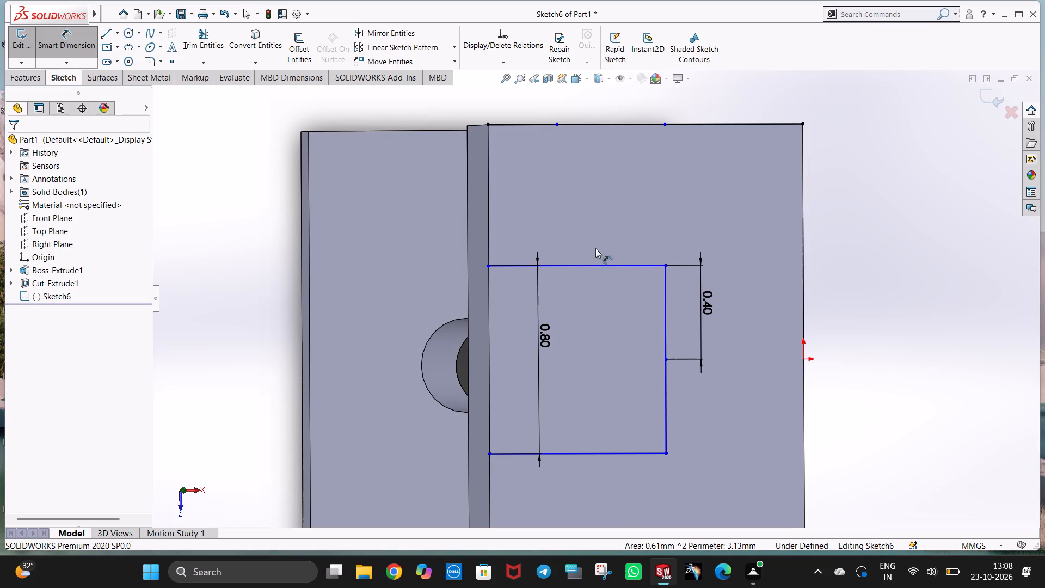
left_click(608, 266)
left_click(578, 232)
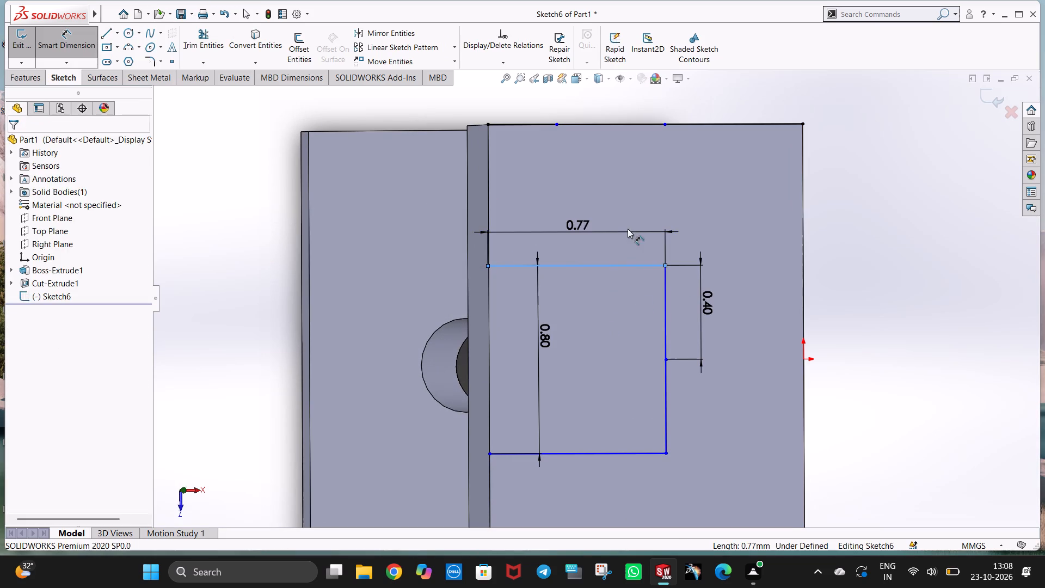
double_click(582, 227)
left_click(591, 253)
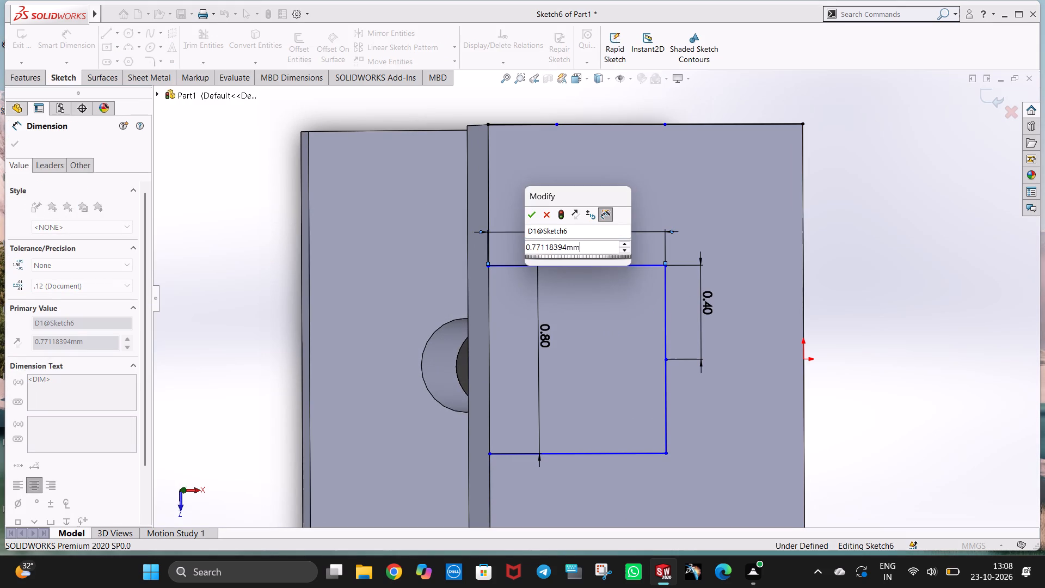
left_click_drag(581, 247, 504, 252)
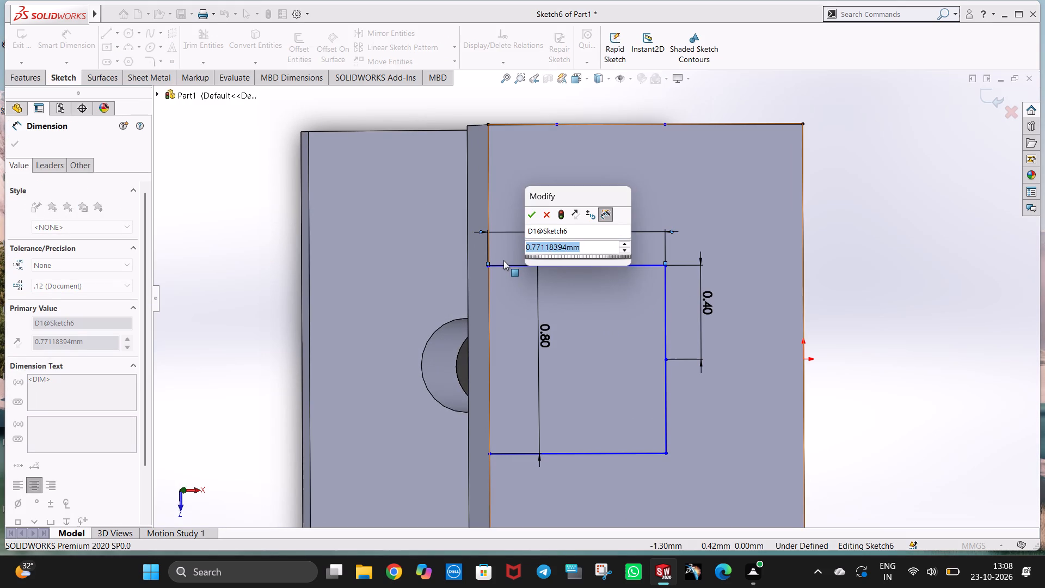
type("0.5")
key("Return")
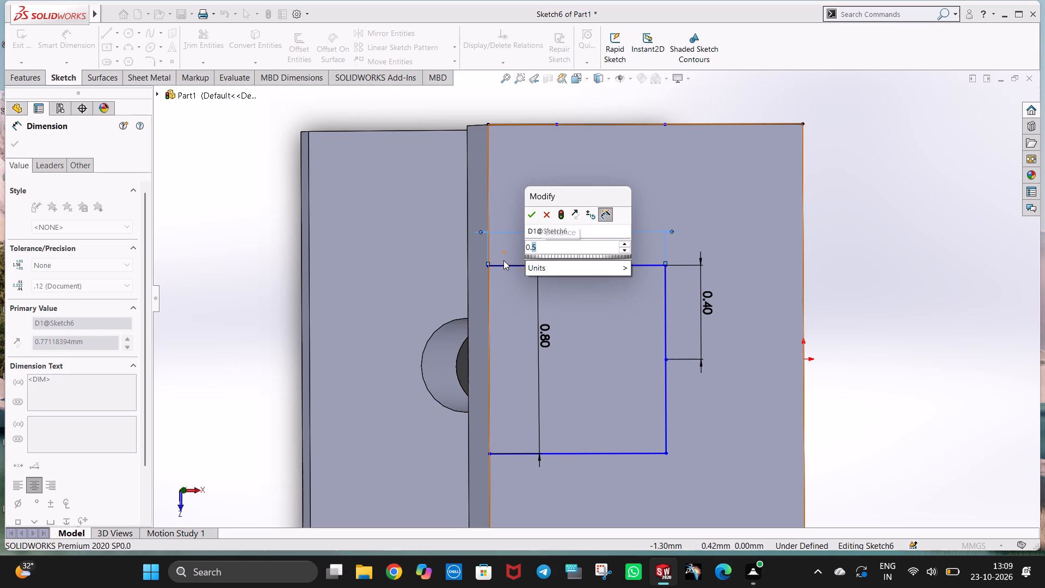
left_click(858, 250)
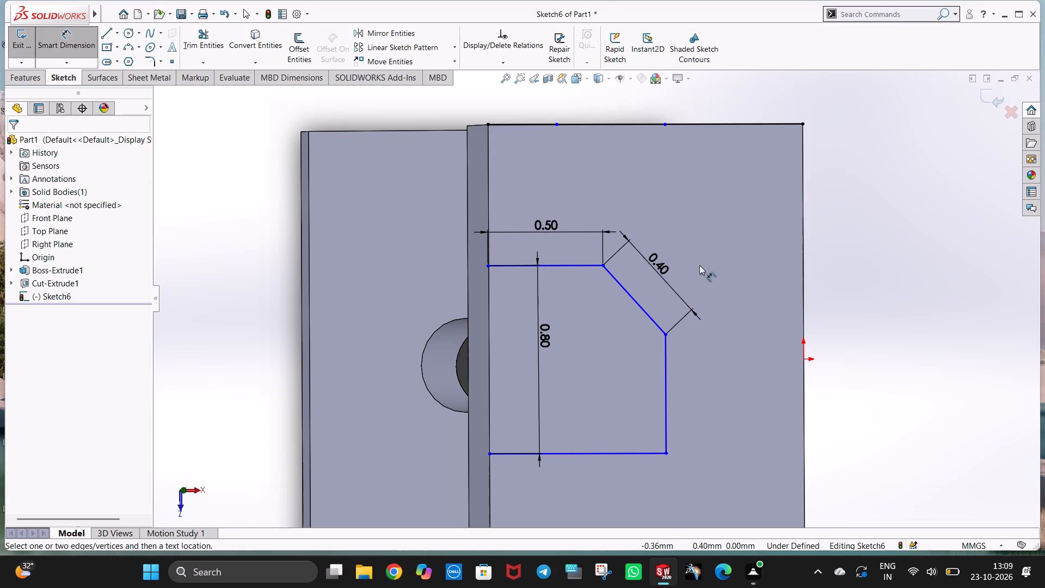
Delete the 0.40 mm dimension, the slanted line and the remaining vertical line on the notch's inner side.
left_click(655, 270)
key("Delete")
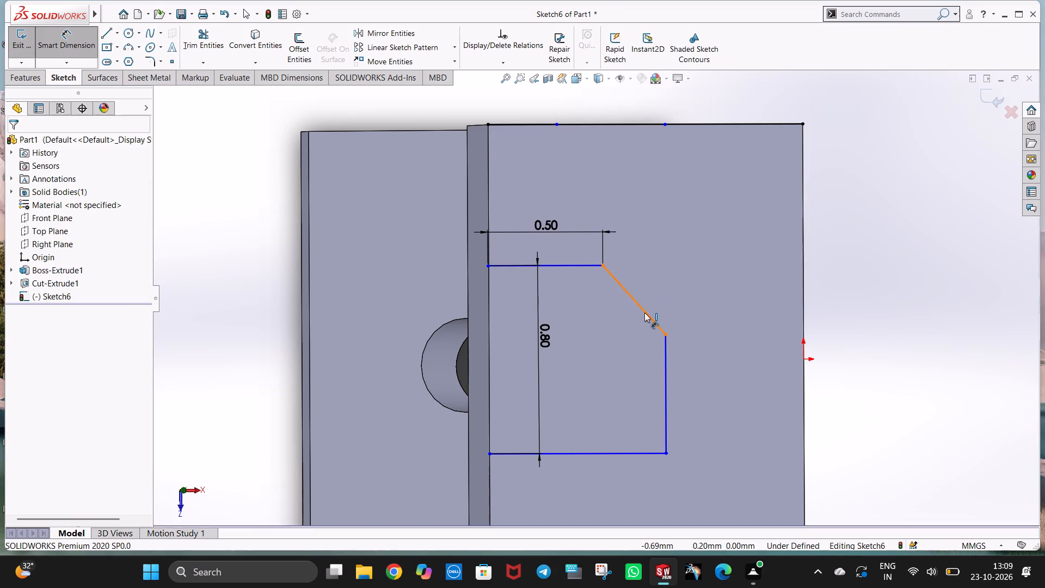
left_click(644, 313)
key("Delete")
key("Delete")
left_click(665, 356)
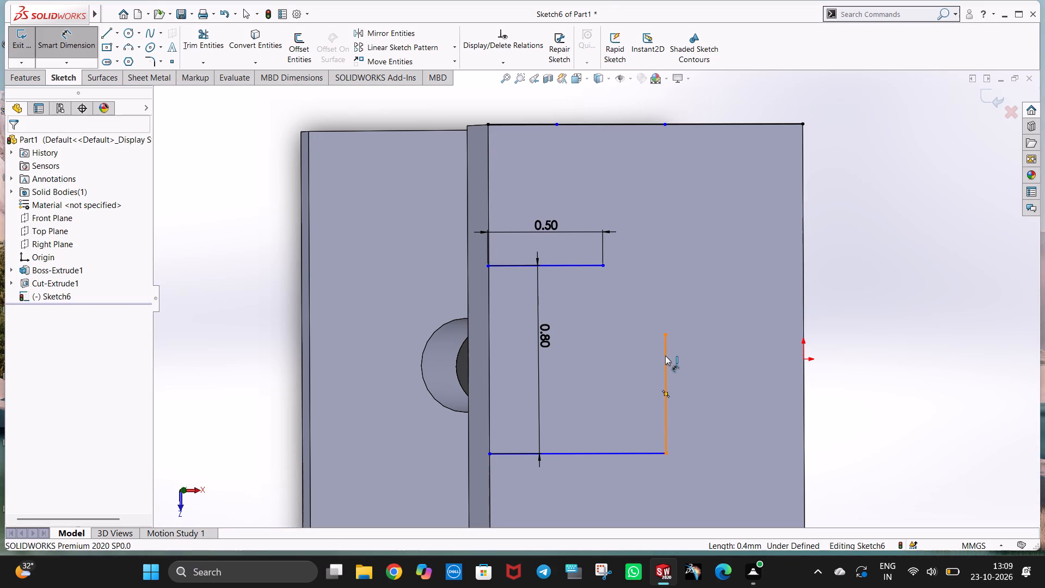
key("Delete")
key("Escape")
Draw a vertical line about 0.80 mm long from the inner end of the 0.50 mm line down to the lower horizontal line.
left_click(107, 36)
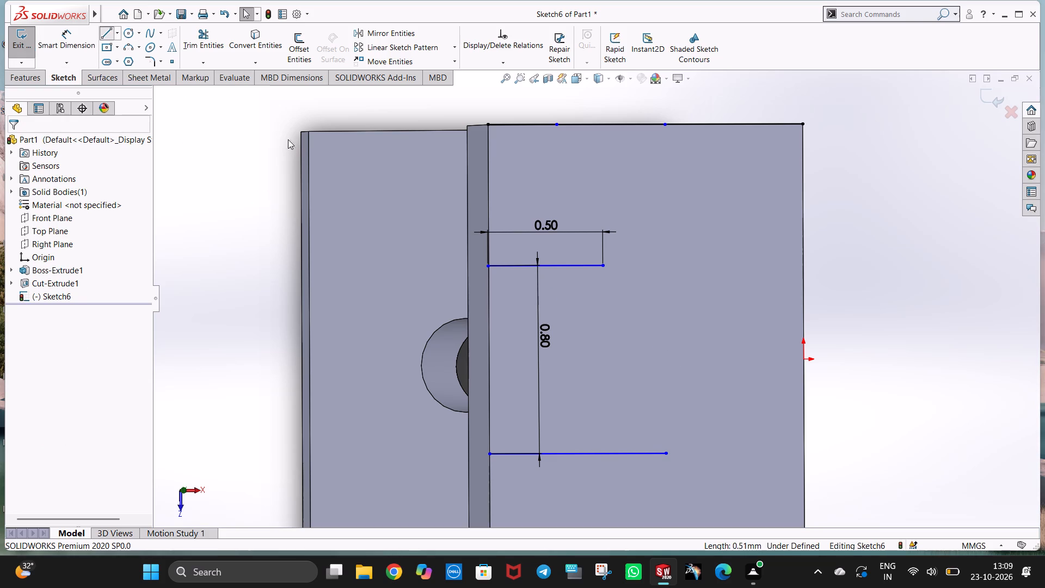
left_click(603, 265)
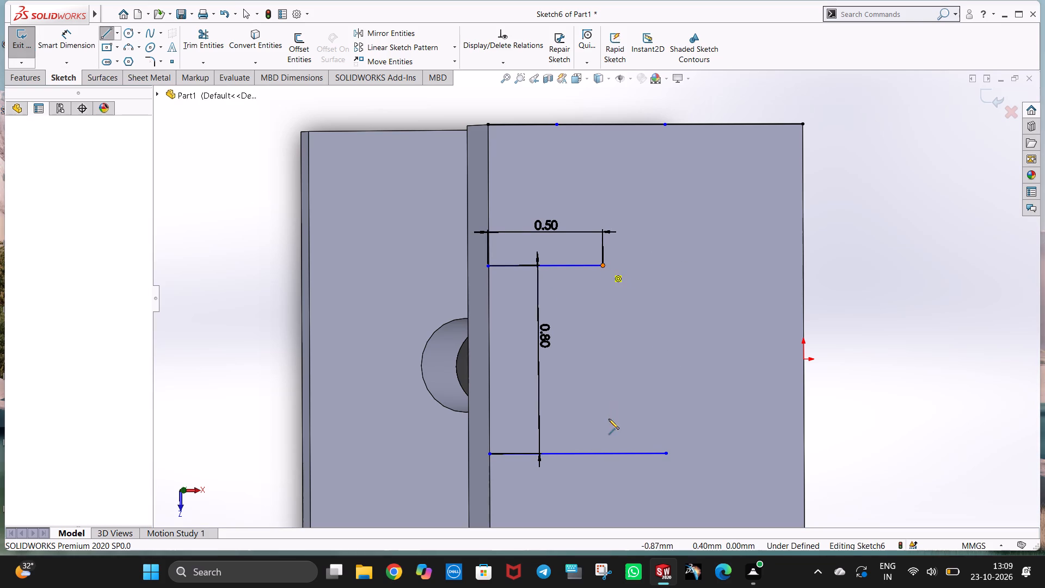
left_click(605, 455)
key("Escape")
key("Escape")
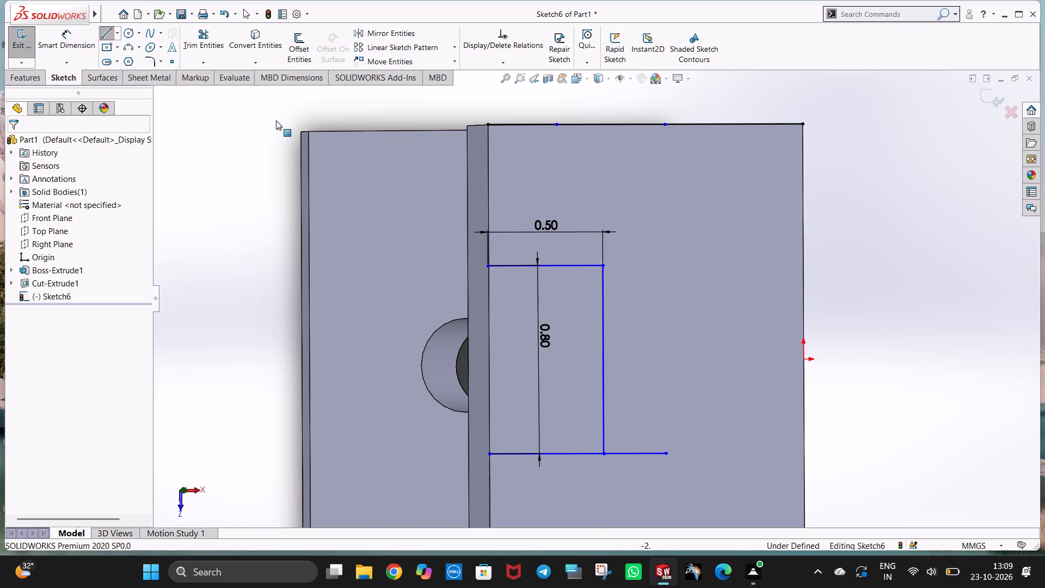
Trim the part of the lower horizontal line that extends past the new vertical line.
left_click(213, 40)
left_click_drag(673, 421, 637, 465)
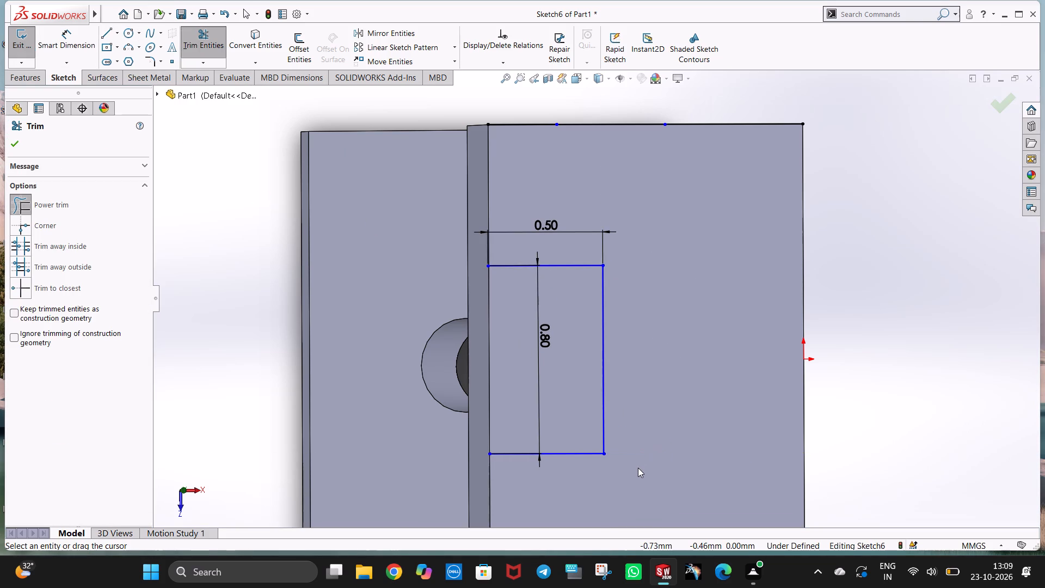
key("Escape")
left_click(869, 357)
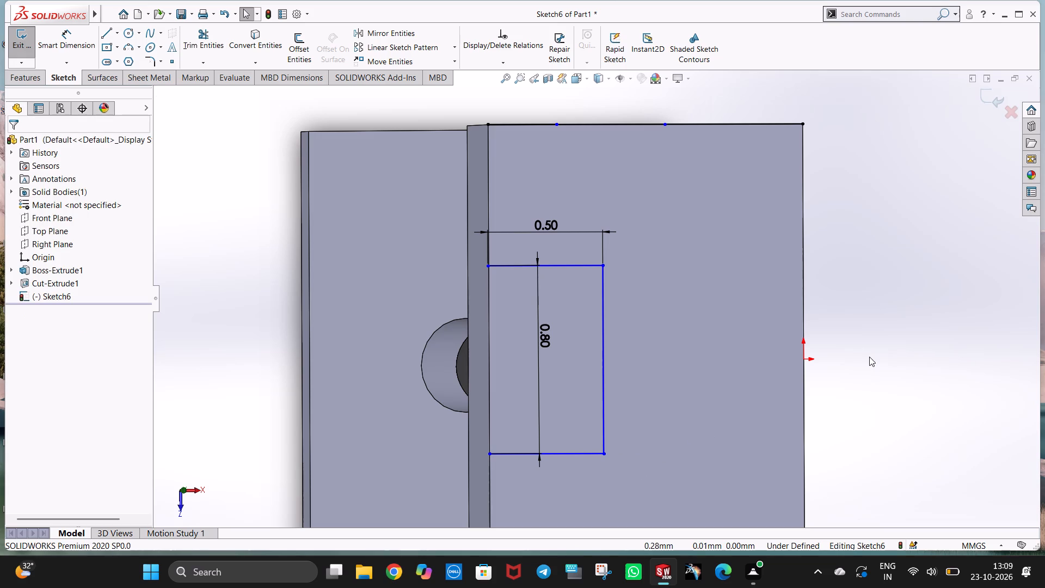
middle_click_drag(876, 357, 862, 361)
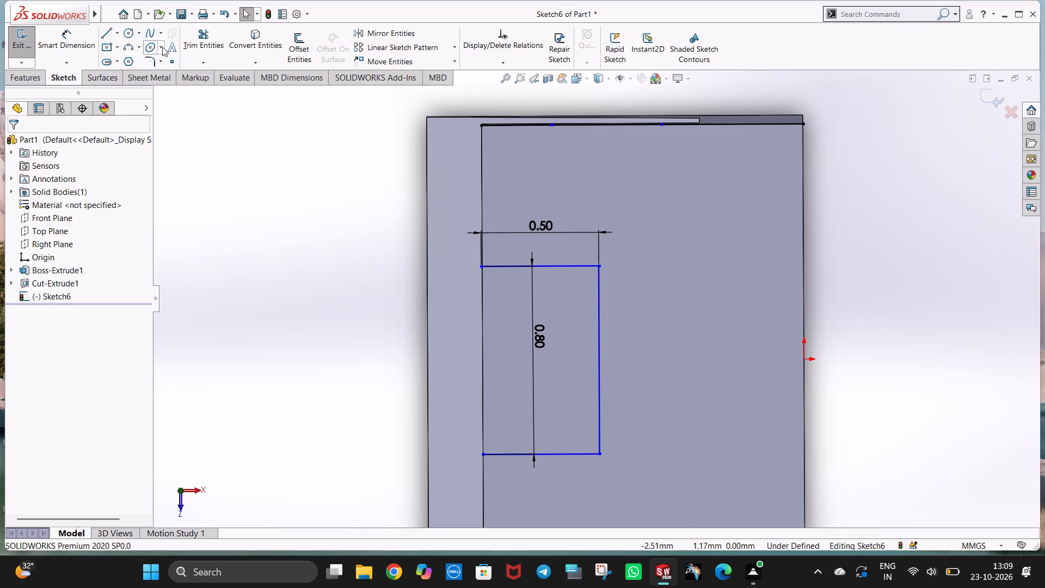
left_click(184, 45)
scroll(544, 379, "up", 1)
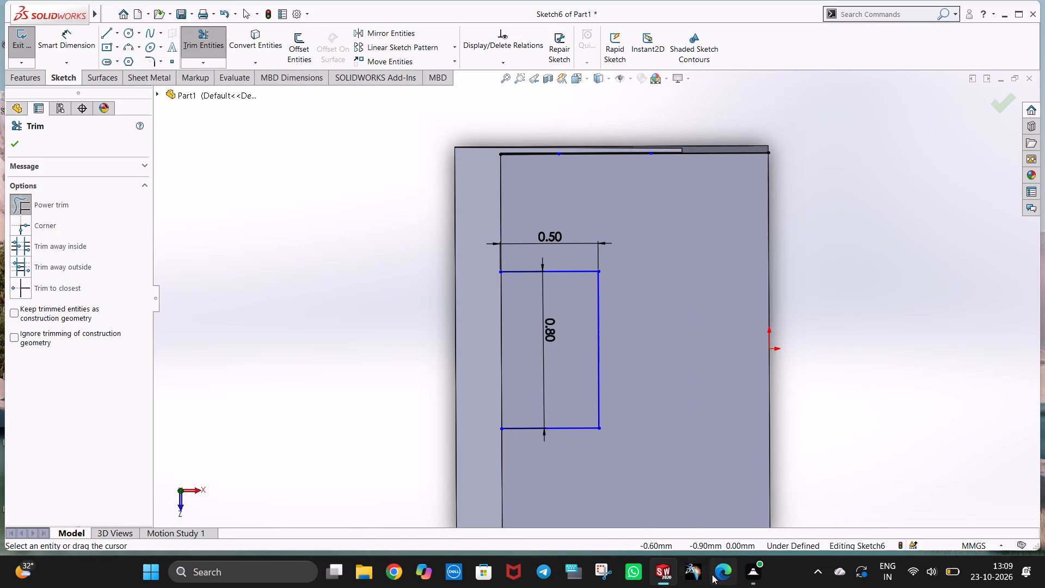
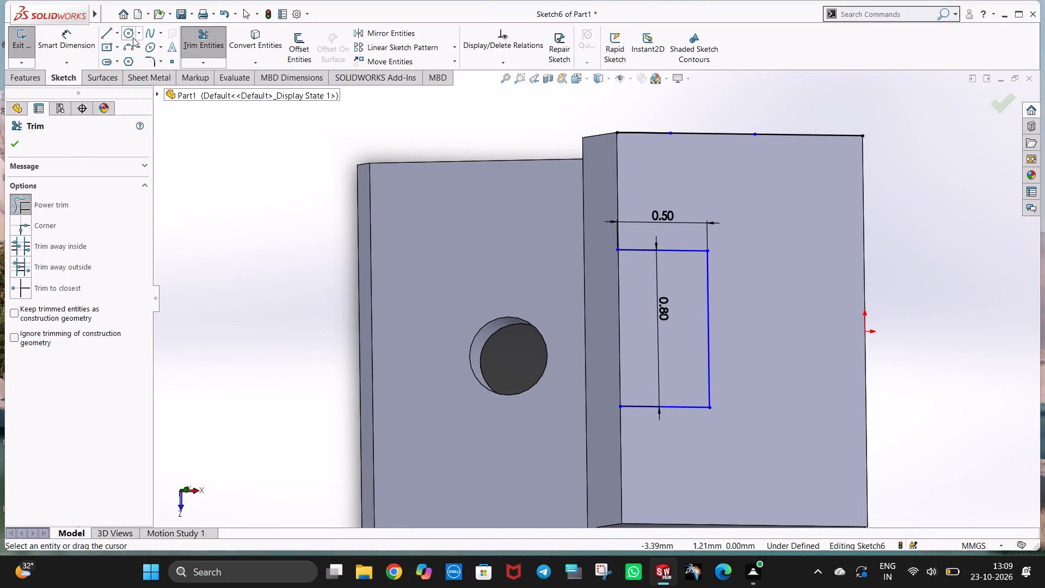
Cut the closed rectangular notch region of the sketch into the upper flange with a Blind Extruded Cut 0.50 mm deep.
key("Escape")
left_click(24, 76)
left_click(179, 48)
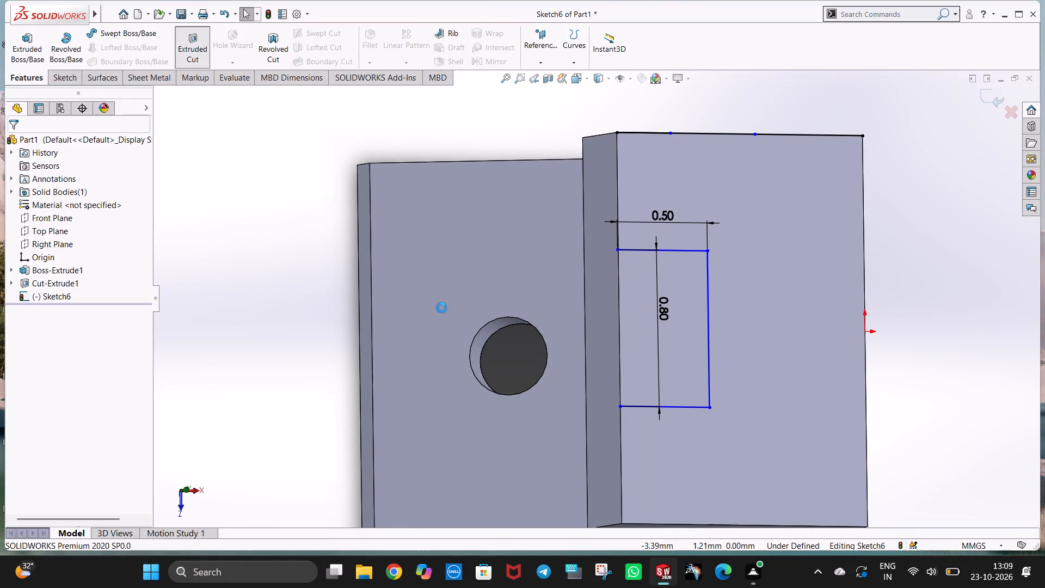
middle_click_drag(646, 420, 656, 423)
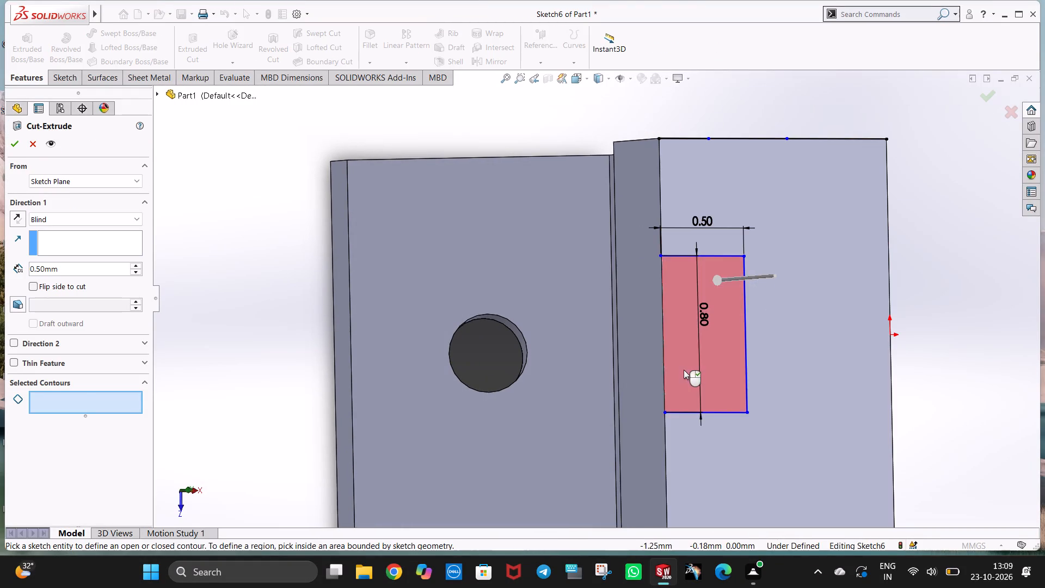
left_click(684, 370)
middle_click_drag(673, 403, 713, 419)
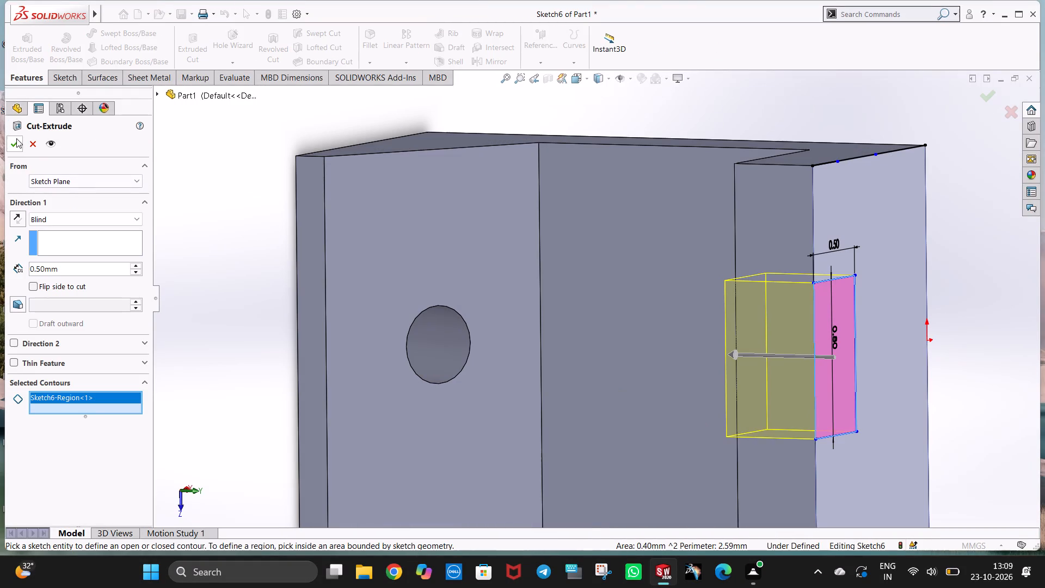
left_click(16, 139)
On the notched upper face, sketch a line from the notch's upper outer corner to the face corner, and one about 0.58 mm along the end edge.
key("ctrl+8")
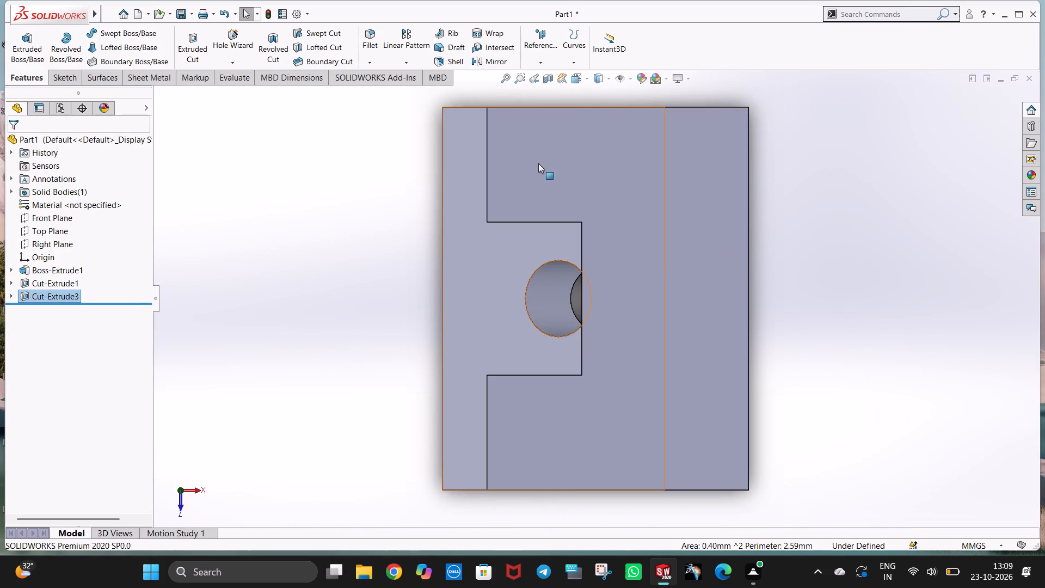
right_click(538, 163)
left_click(567, 148)
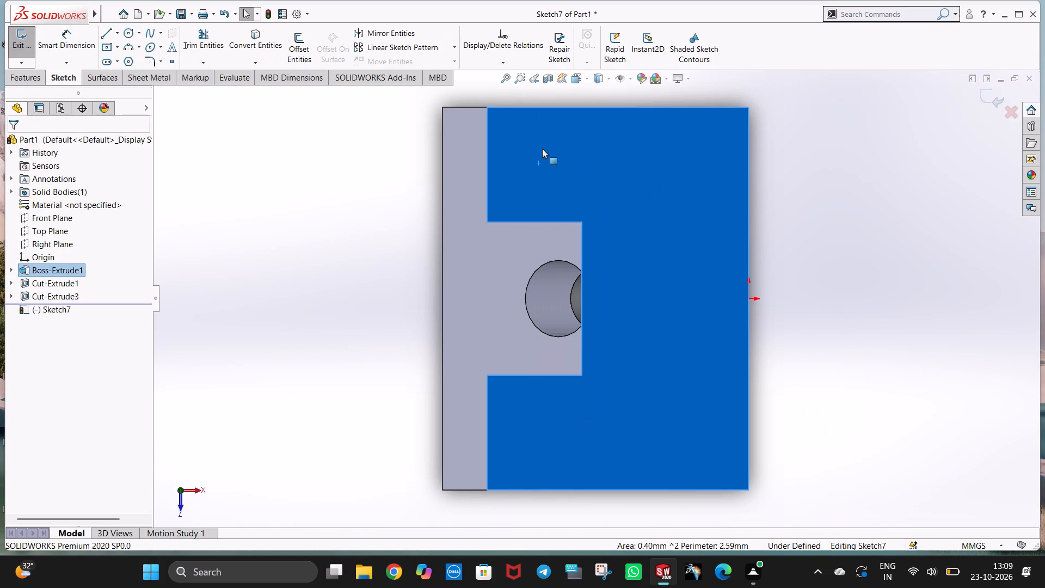
left_click(104, 40)
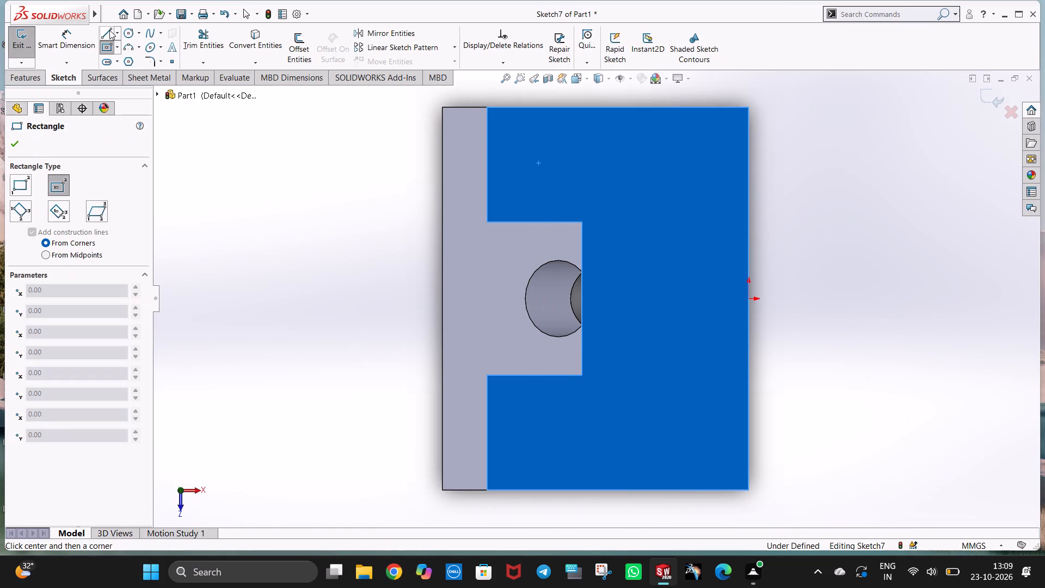
left_click(108, 30)
left_click(487, 223)
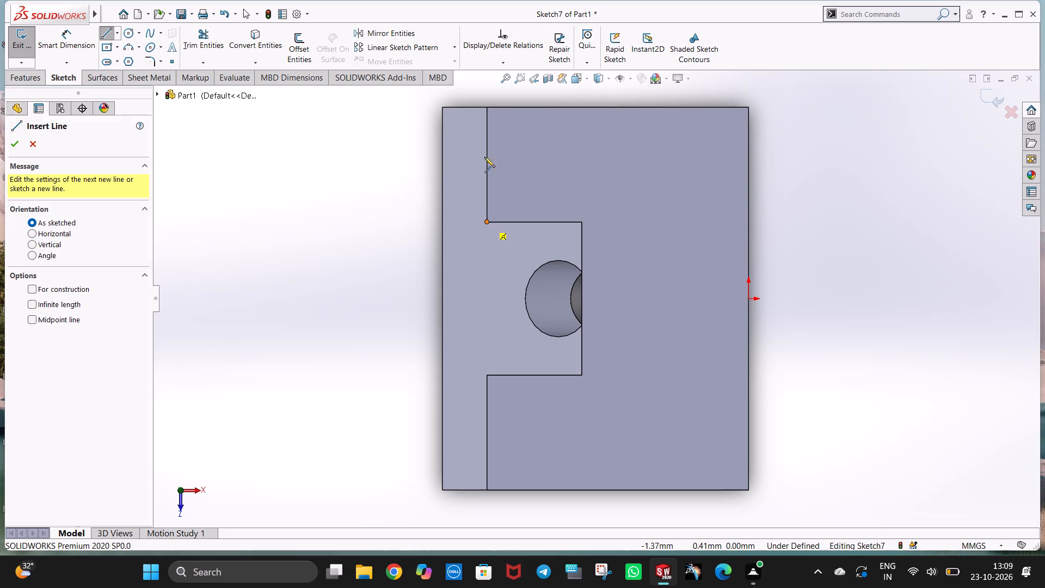
left_click(488, 106)
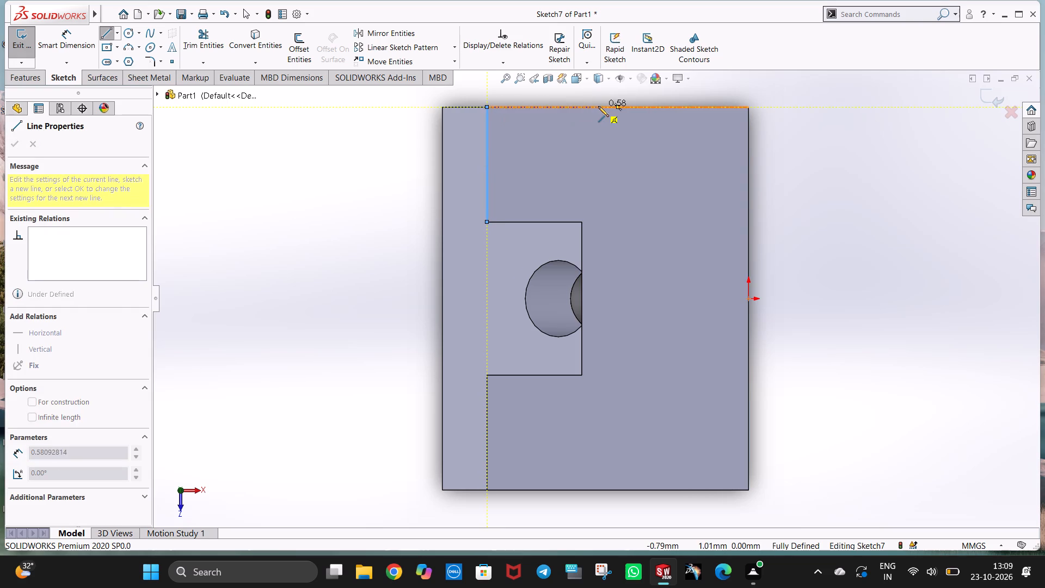
left_click(598, 106)
key("Escape")
key("Escape")
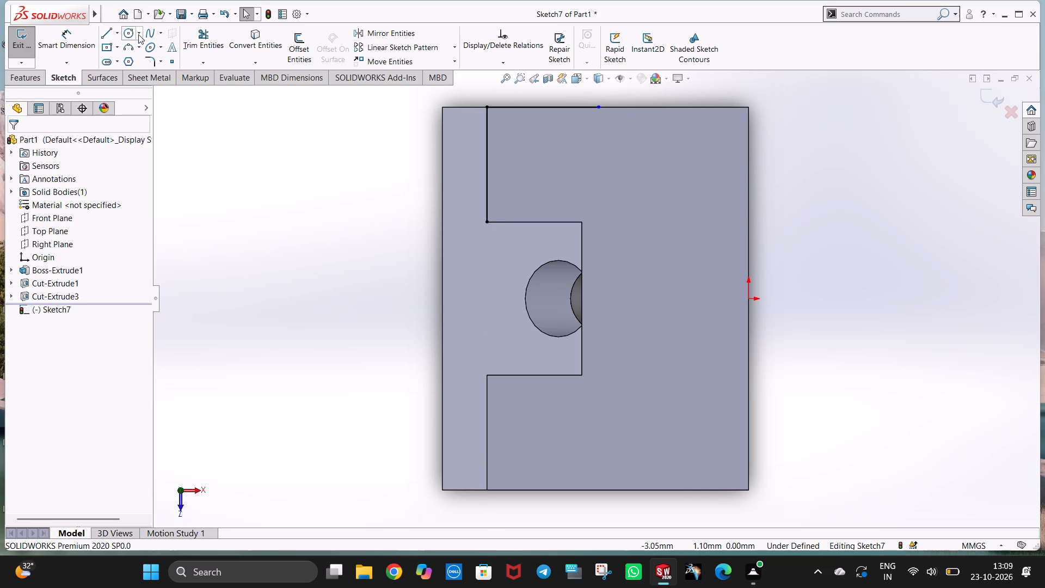
Sketch a circle of 0.3 mm radius near the upper outer corner of the notched face.
left_click(133, 34)
left_click(563, 187)
left_click(600, 197)
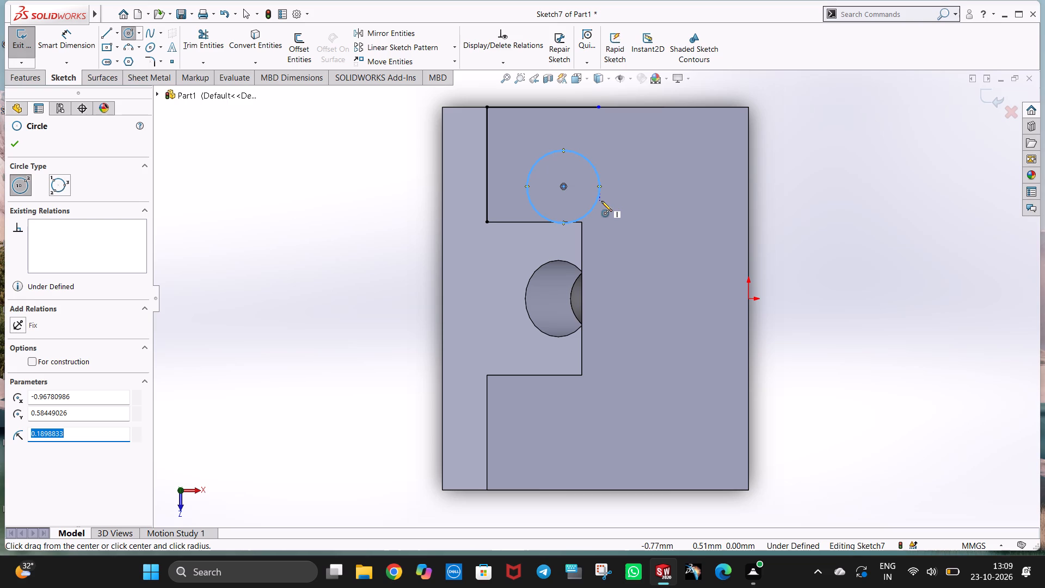
key("0")
type(".3")
key("Return")
key("Escape")
key("Escape")
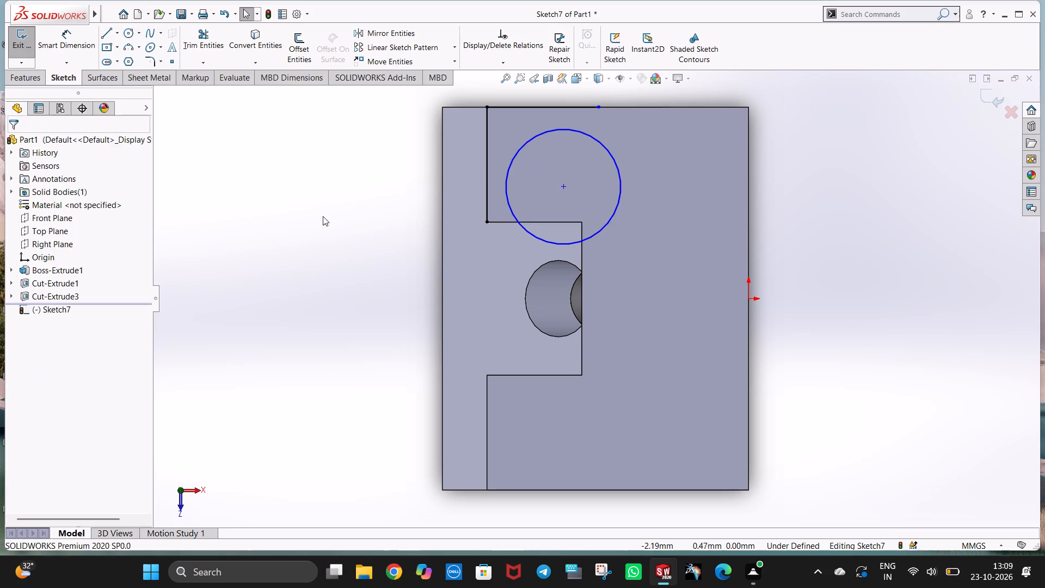
Make the circle tangent to the horizontal line on the end edge and to the vertical line on the outer edge.
left_click(322, 217)
left_click(564, 132, "ctrl")
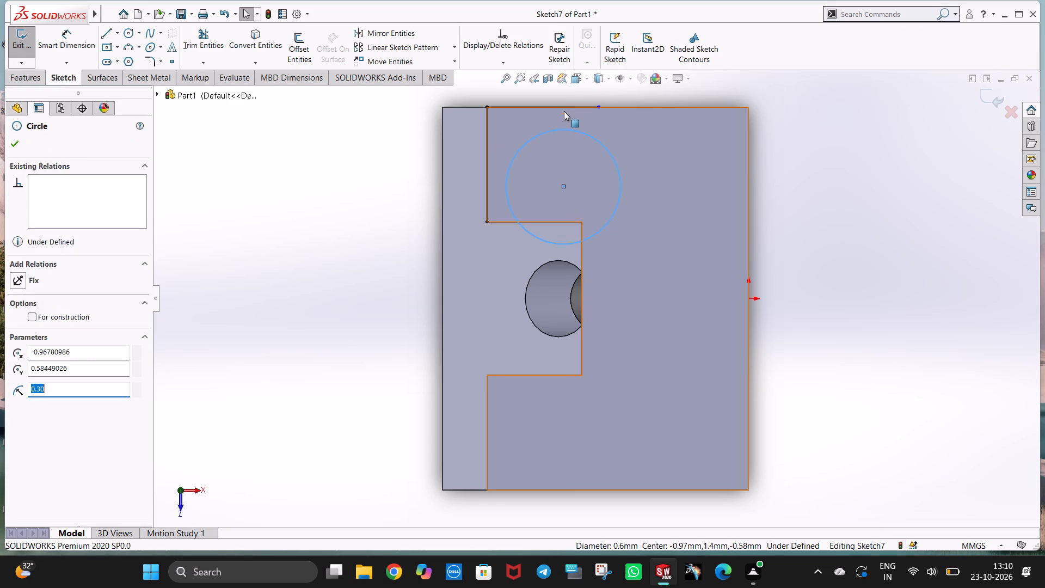
left_click(564, 111, "ctrl")
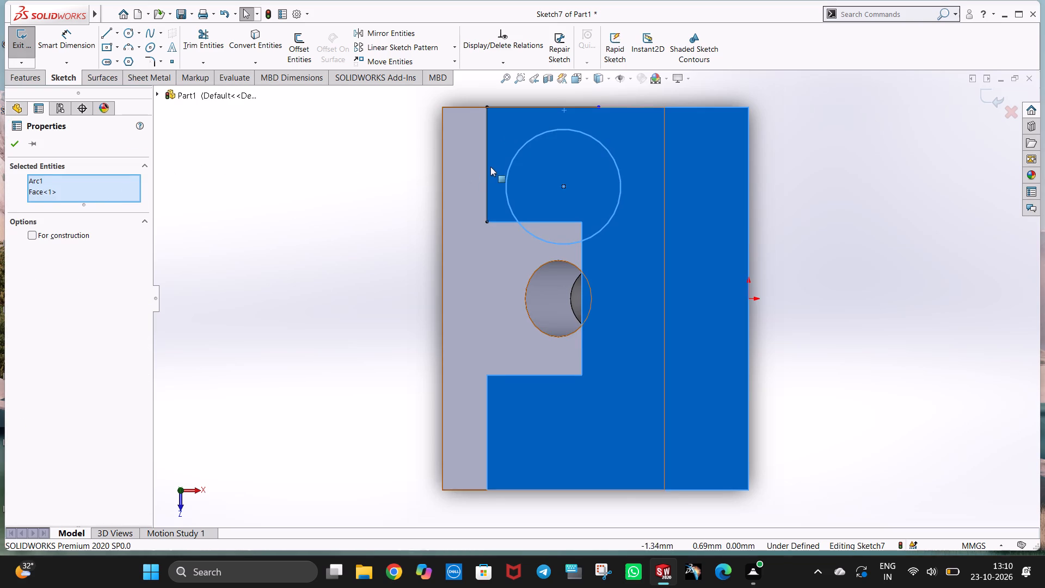
left_click(372, 192)
key("Escape")
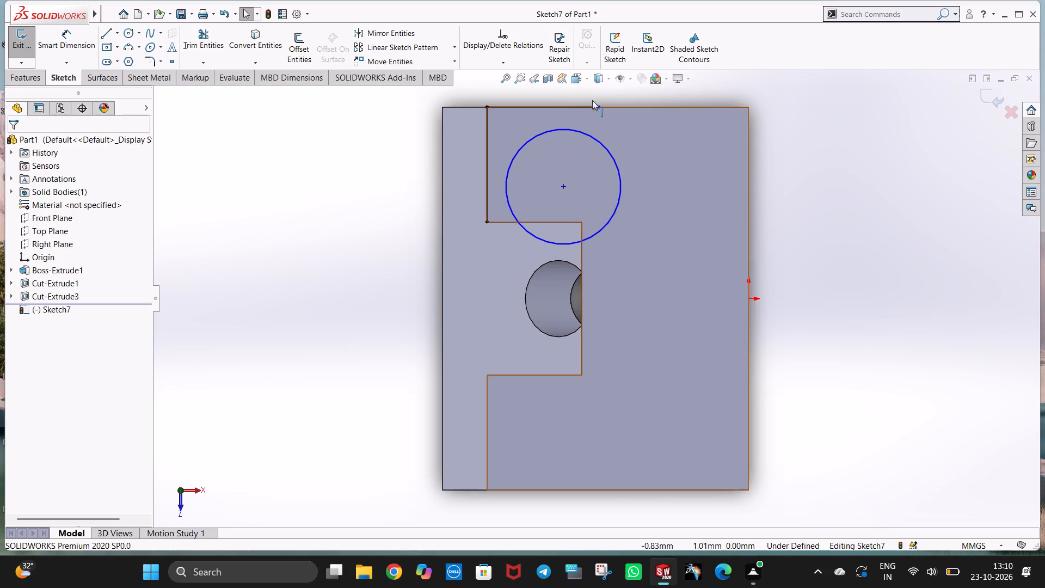
left_click(571, 109, "ctrl")
left_click(563, 131, "ctrl")
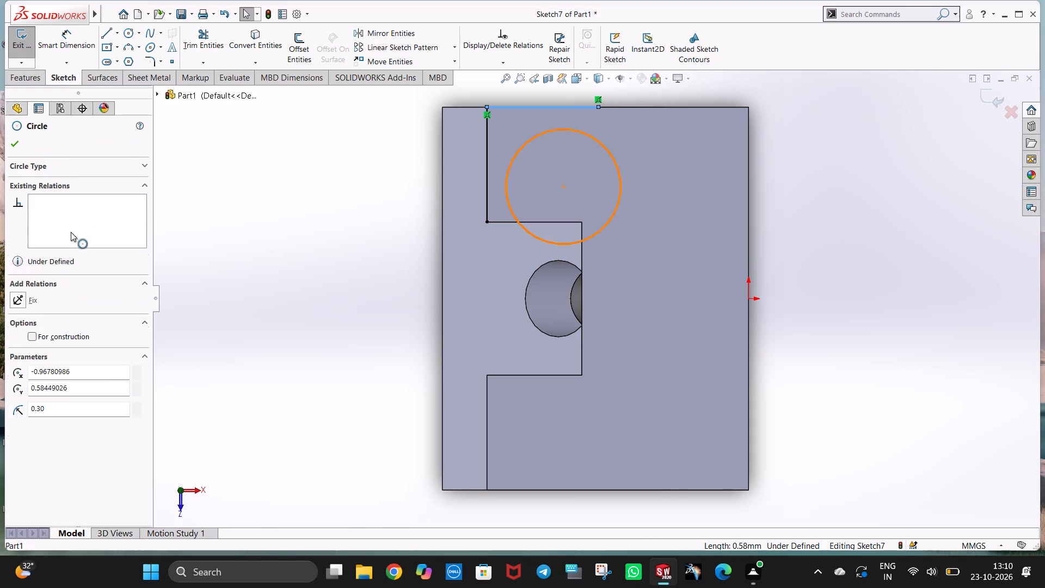
left_click(37, 334, "ctrl")
left_click(379, 260)
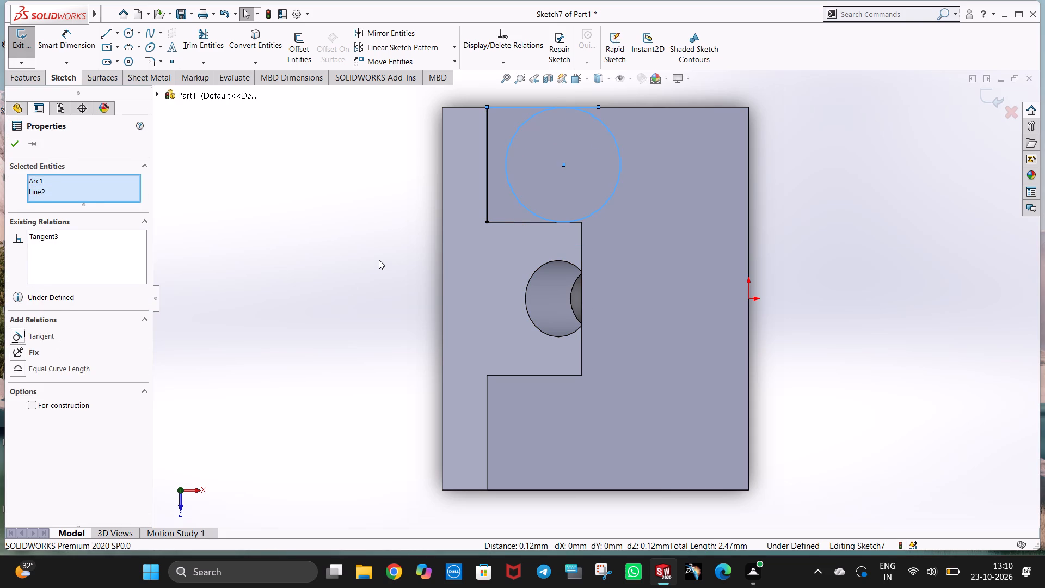
left_click(507, 173, "ctrl")
left_click(487, 155, "ctrl")
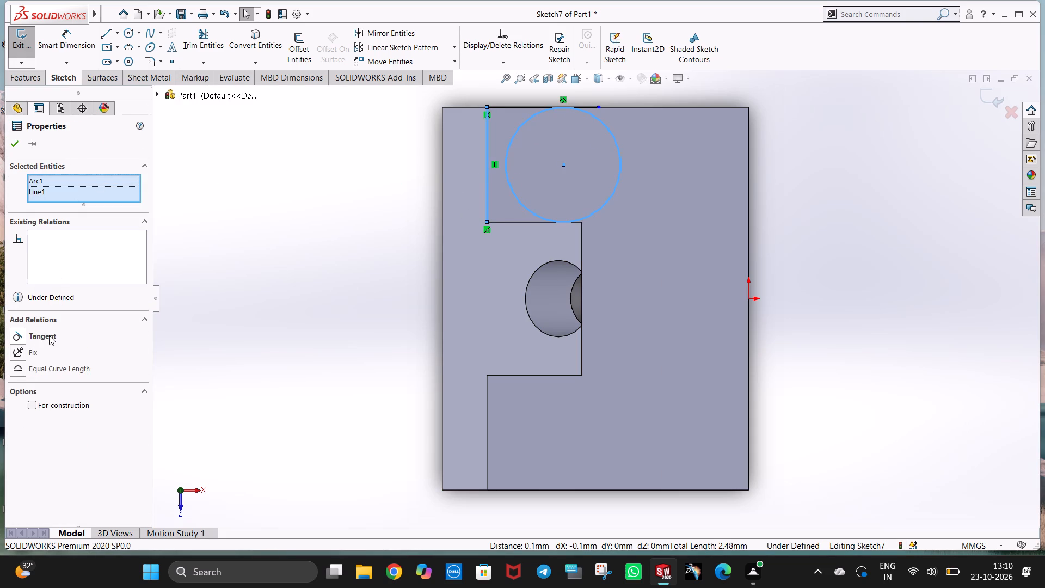
left_click(49, 335, "ctrl")
left_click(300, 263)
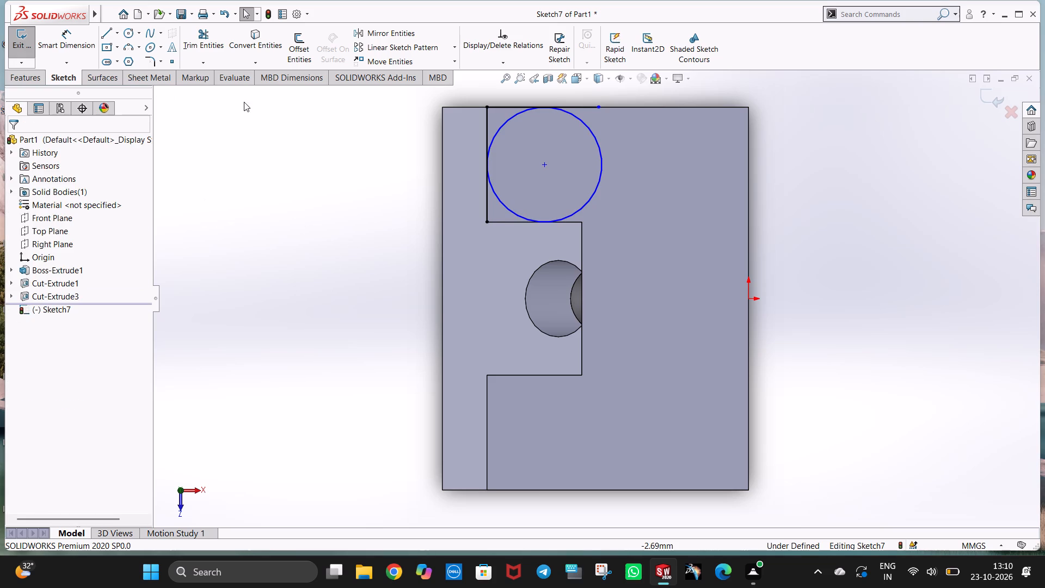
Trim the circle to its outer corner arc and remove the parts of both lines extending past the tangent points.
left_click(212, 48)
left_click_drag(612, 162, 591, 168)
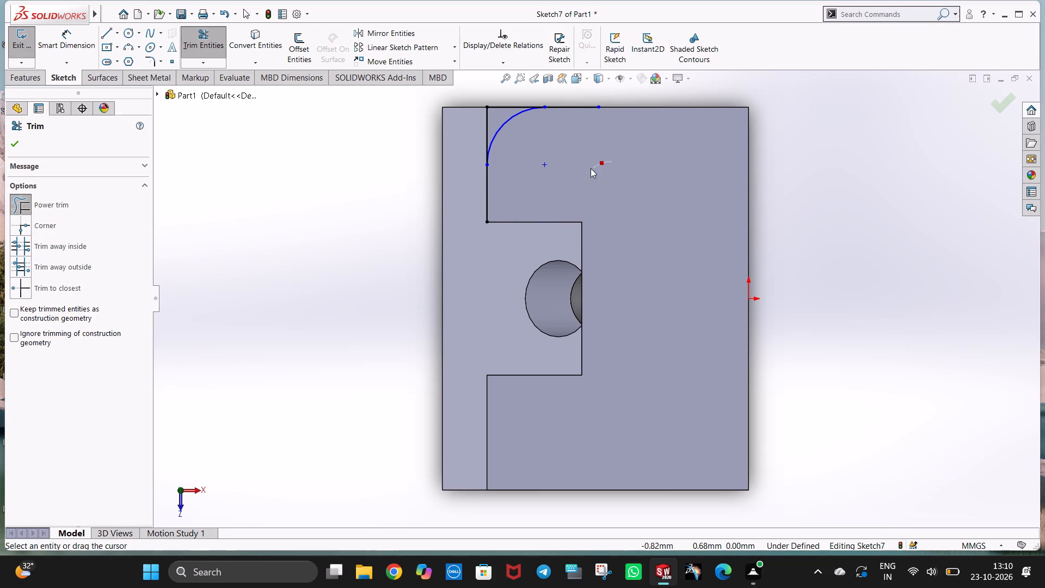
left_click_drag(591, 168, 590, 169)
left_click_drag(576, 95, 478, 192)
key("Escape")
Draw a short horizontal centerline from the origin inward across the face.
left_click(115, 34)
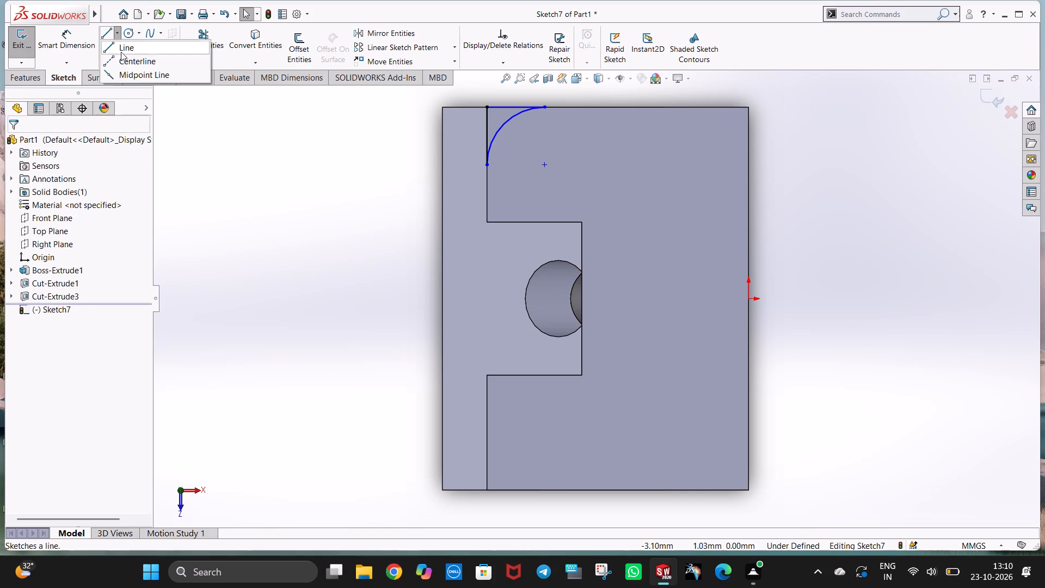
left_click(124, 59)
left_click(748, 298)
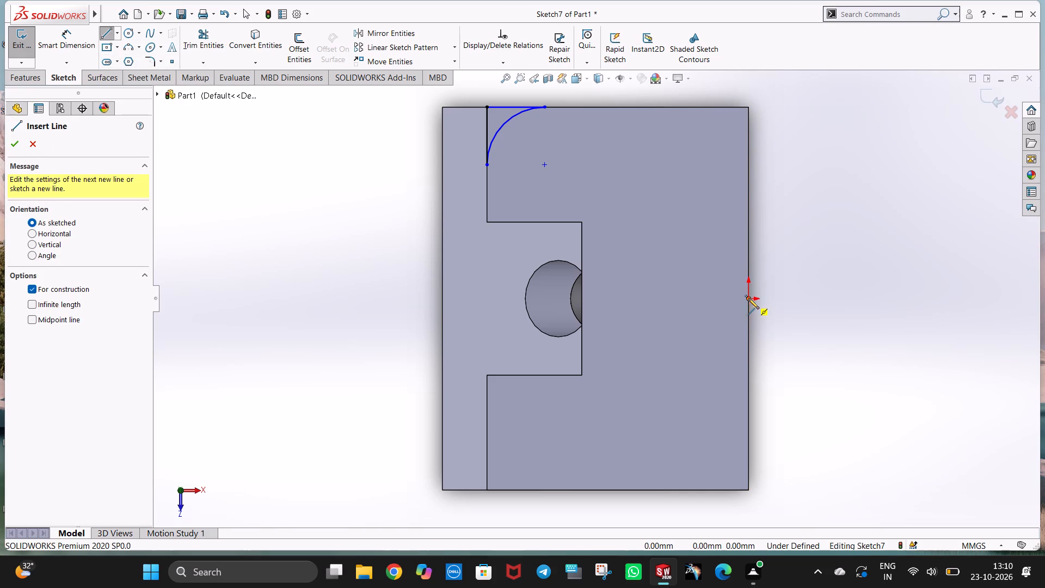
left_click(638, 299)
key("Escape")
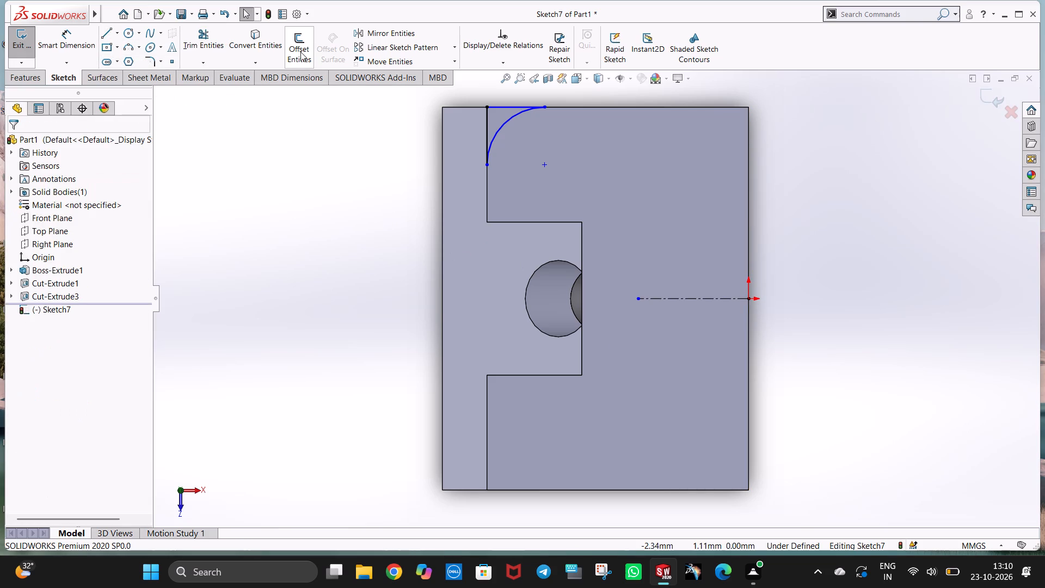
Mirror the corner arc and its two lines about the horizontal centerline, keeping the originals.
left_click(422, 28)
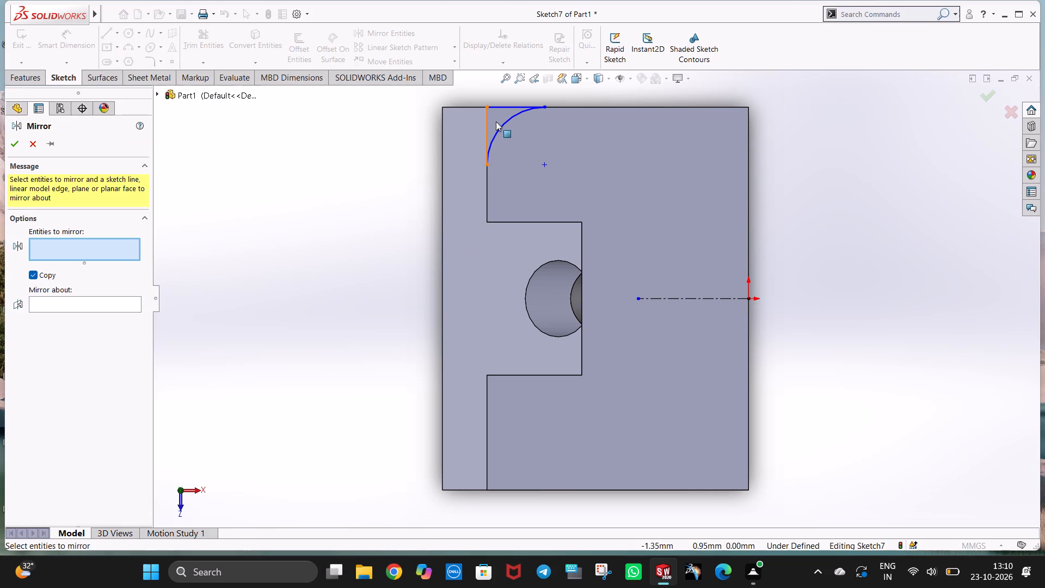
left_click(499, 124)
left_click(501, 127)
left_click(496, 108)
left_click(487, 118)
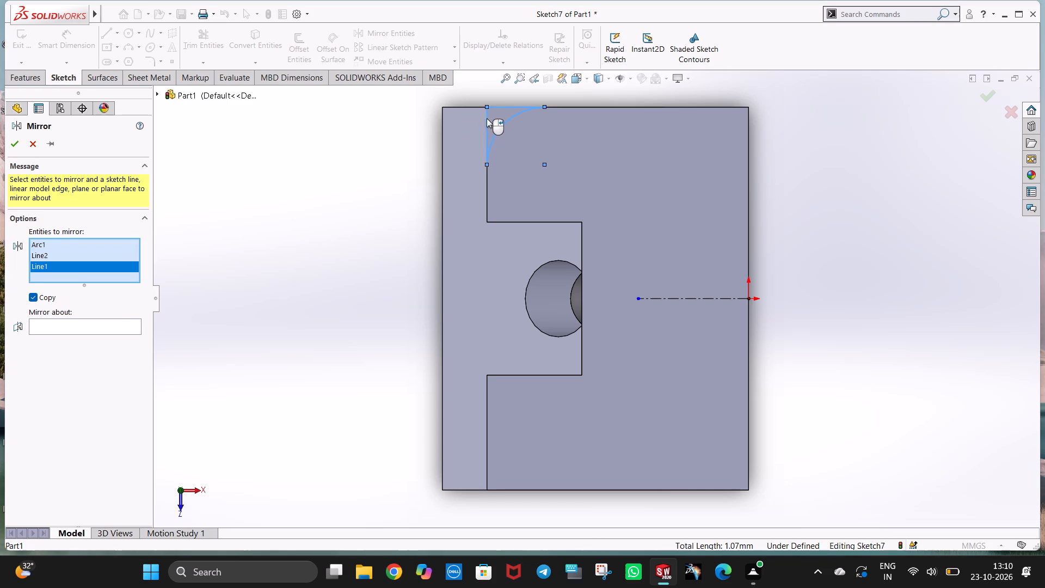
left_click(112, 318)
left_click(114, 322)
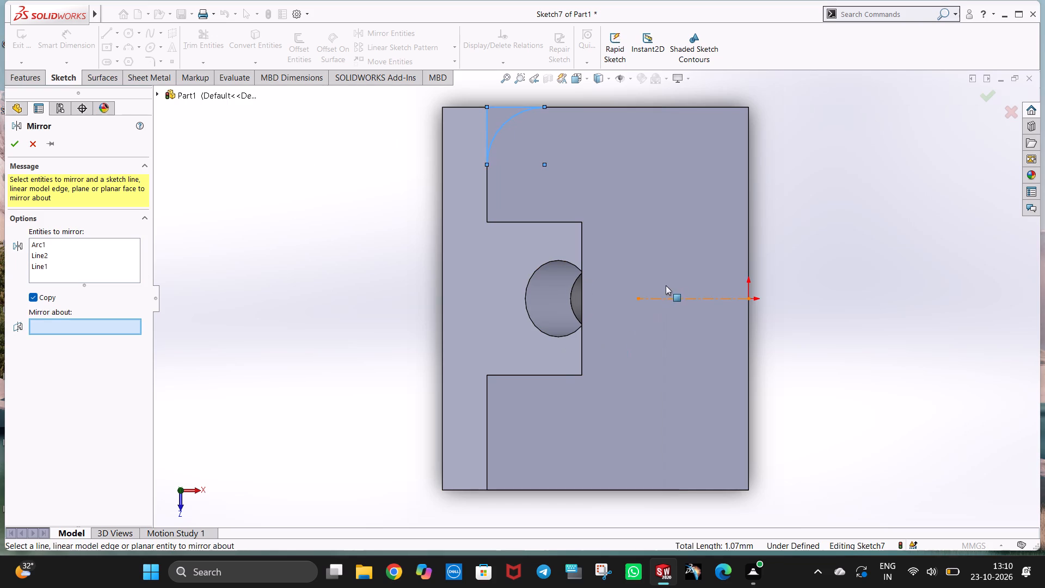
left_click(673, 298)
right_click(797, 284)
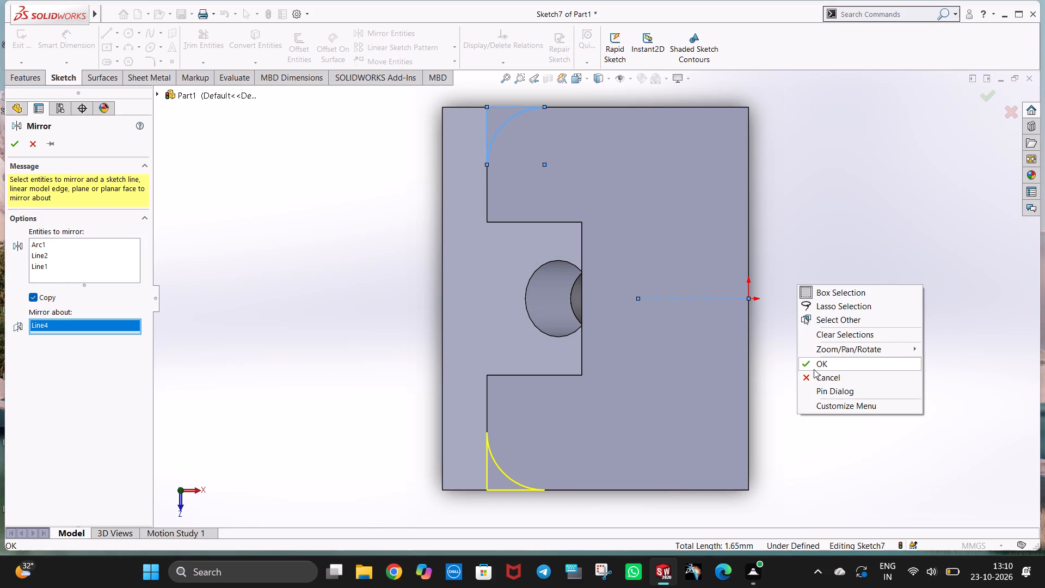
left_click(814, 366)
key("Escape")
Dimension the upper corner arc's radius and the distance from its centre to the origin.
left_click(63, 48)
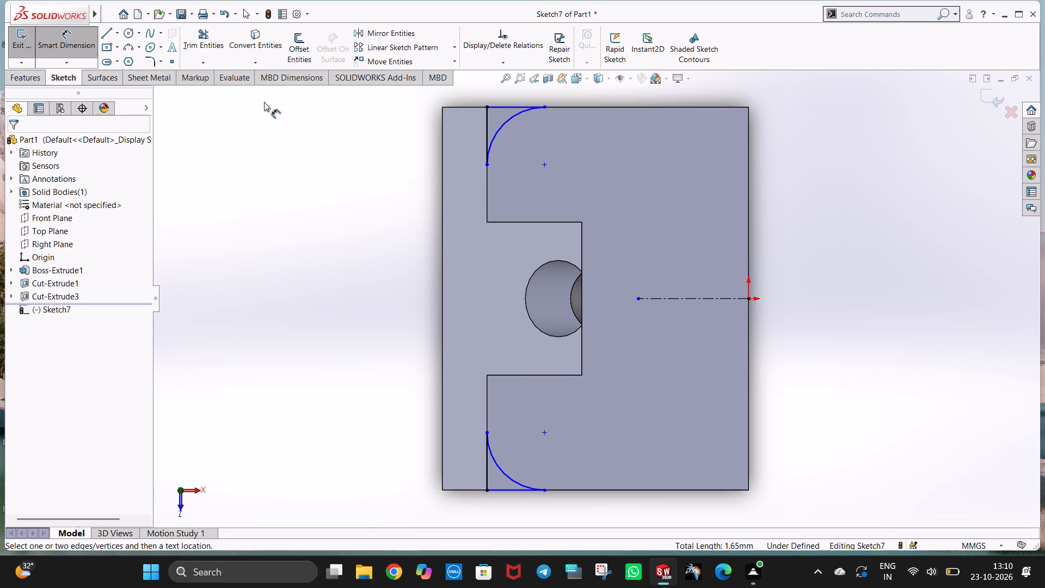
left_click(515, 117)
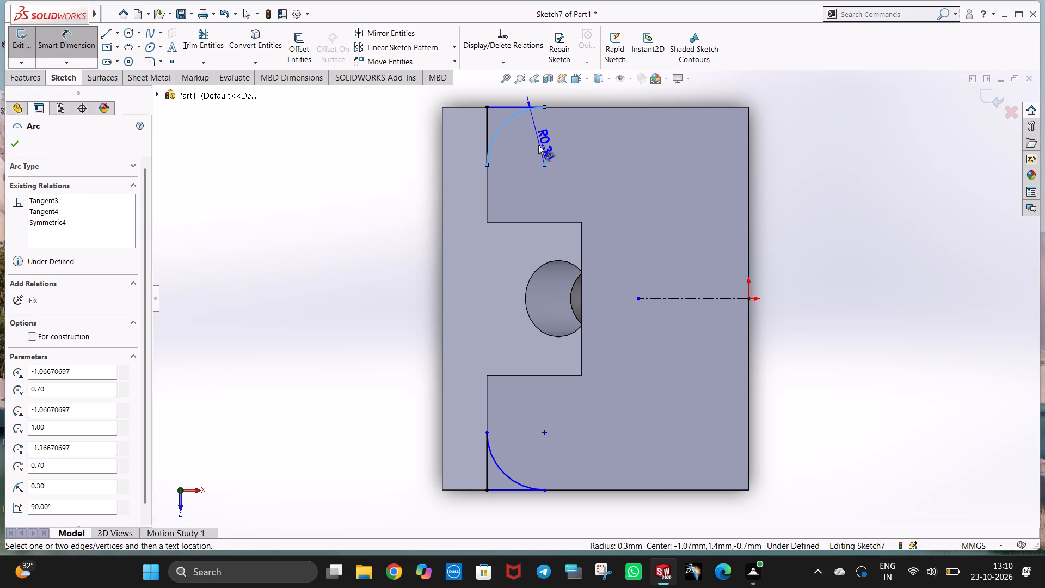
left_click(529, 145)
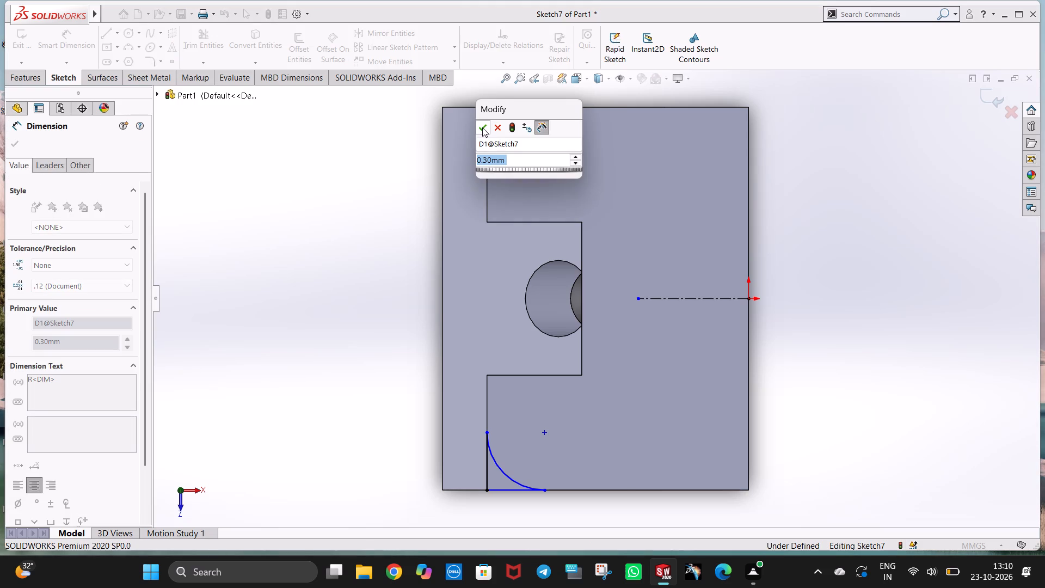
left_click(482, 127)
left_click(749, 299)
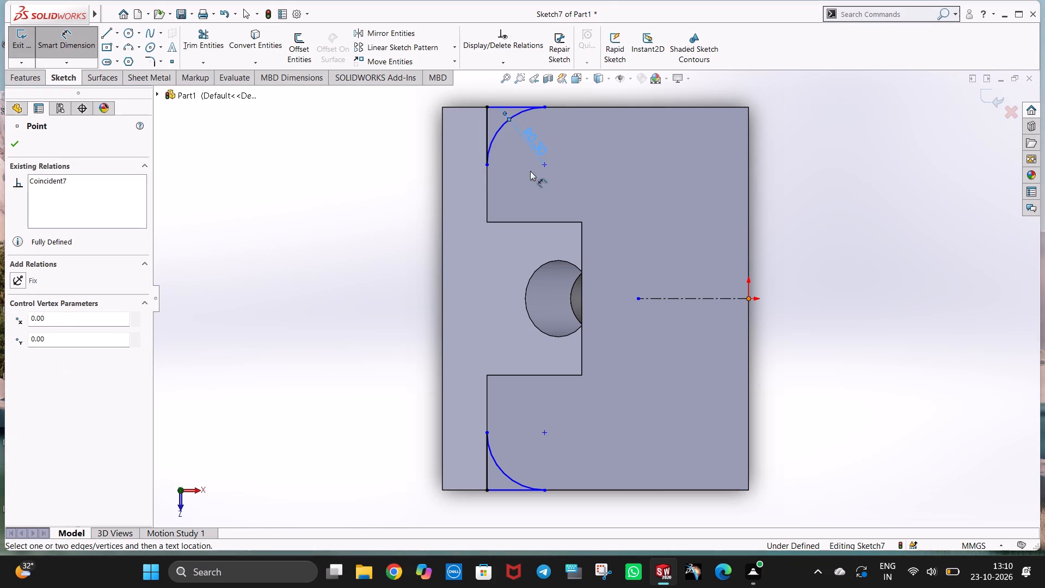
left_click(544, 163)
left_click(599, 209)
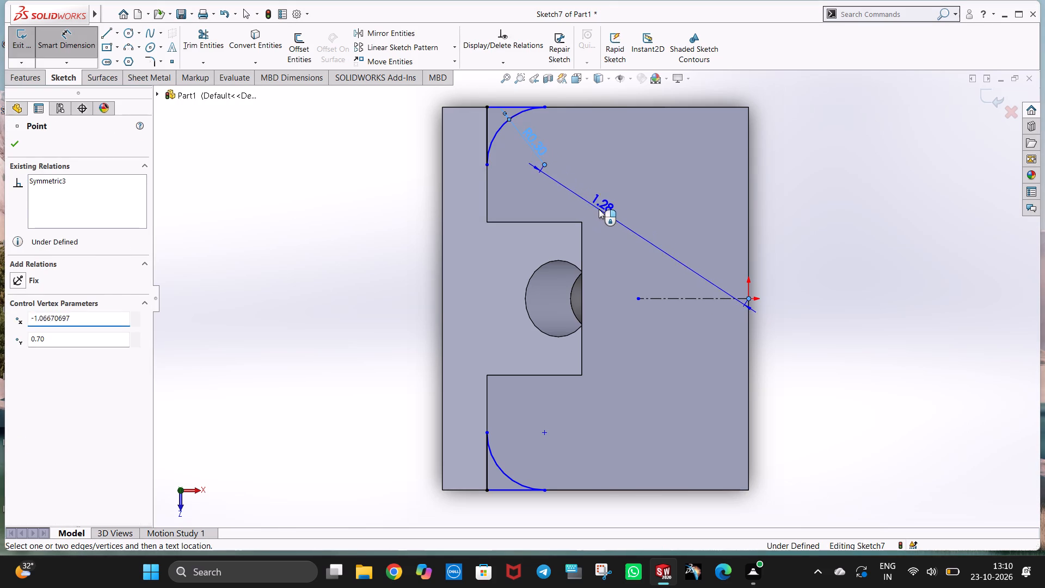
left_click(552, 198)
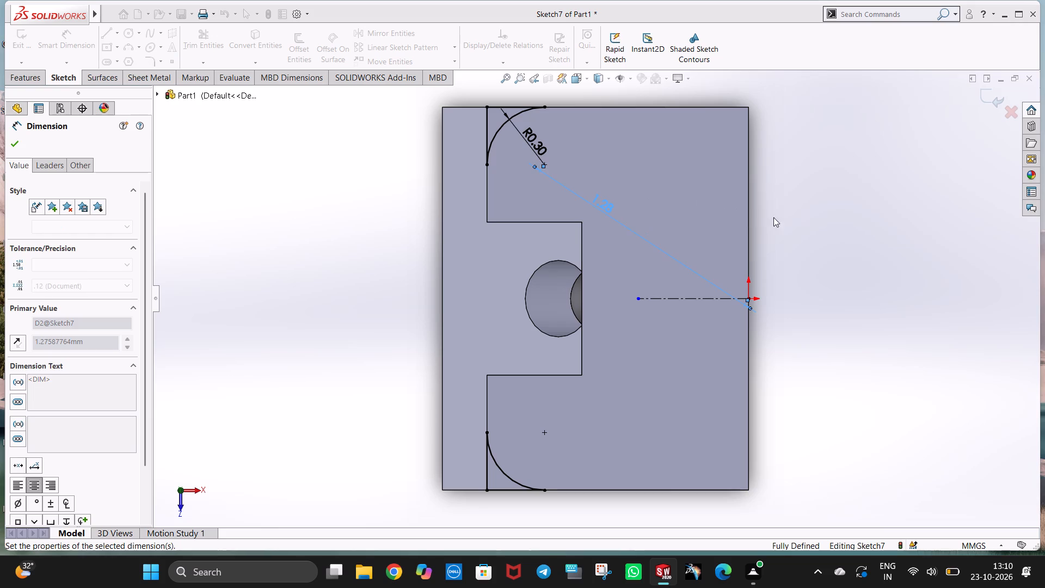
left_click(779, 218)
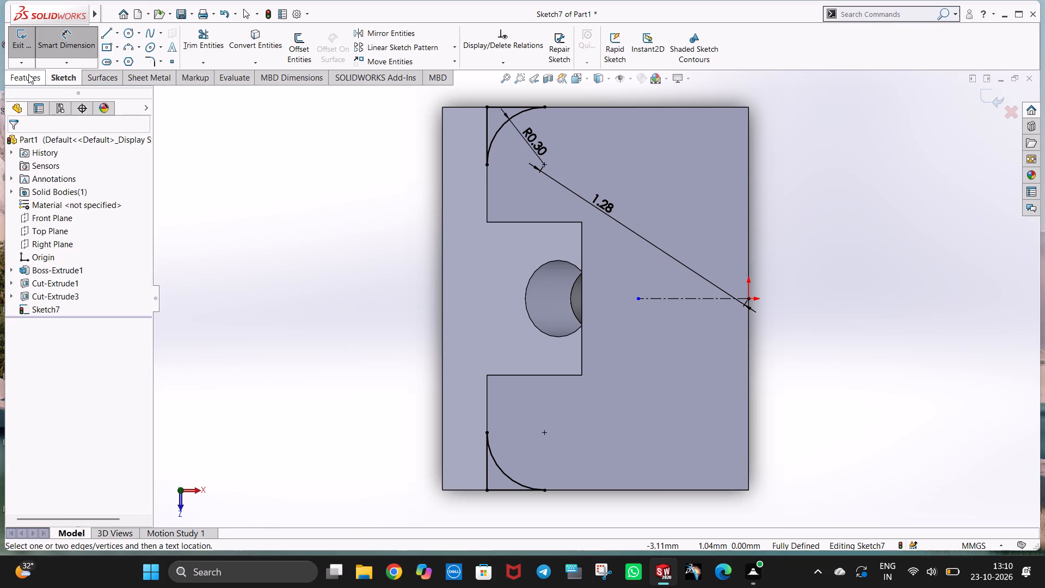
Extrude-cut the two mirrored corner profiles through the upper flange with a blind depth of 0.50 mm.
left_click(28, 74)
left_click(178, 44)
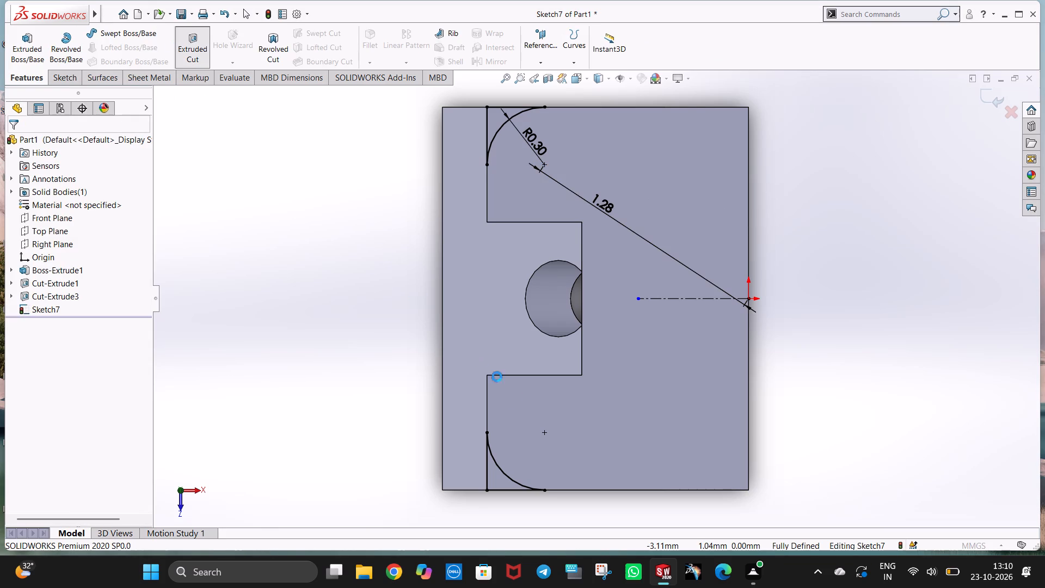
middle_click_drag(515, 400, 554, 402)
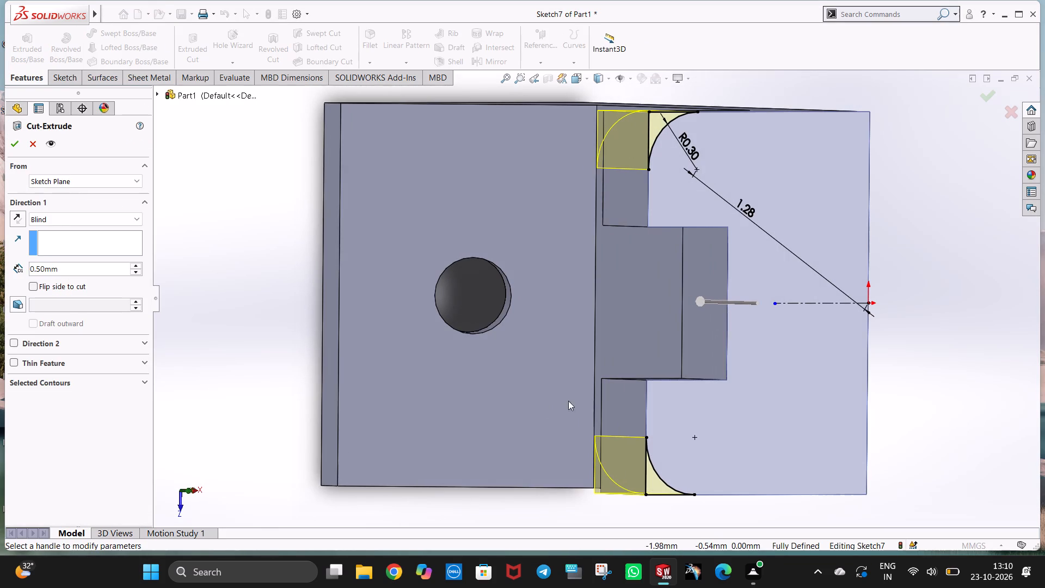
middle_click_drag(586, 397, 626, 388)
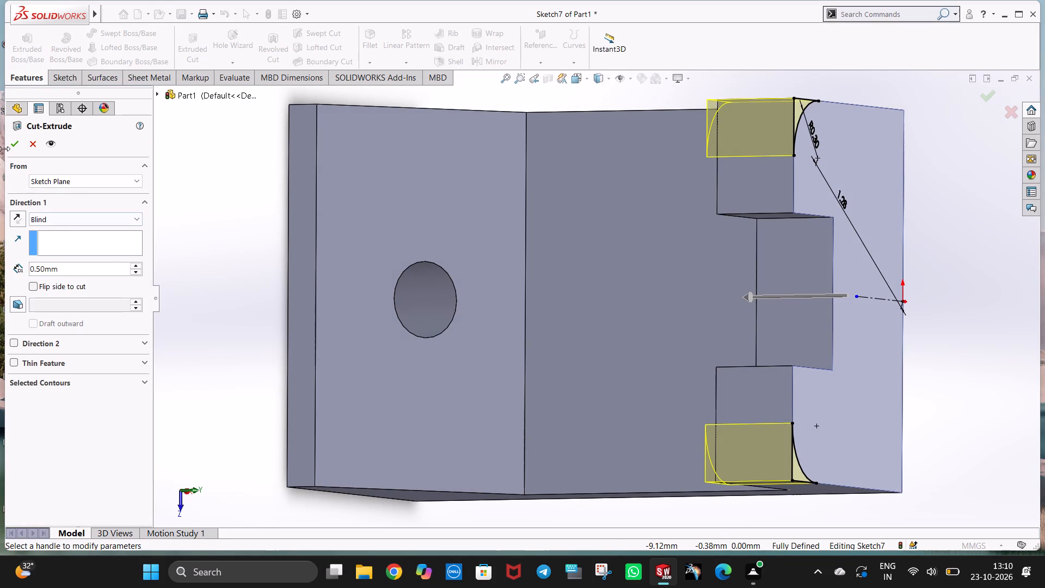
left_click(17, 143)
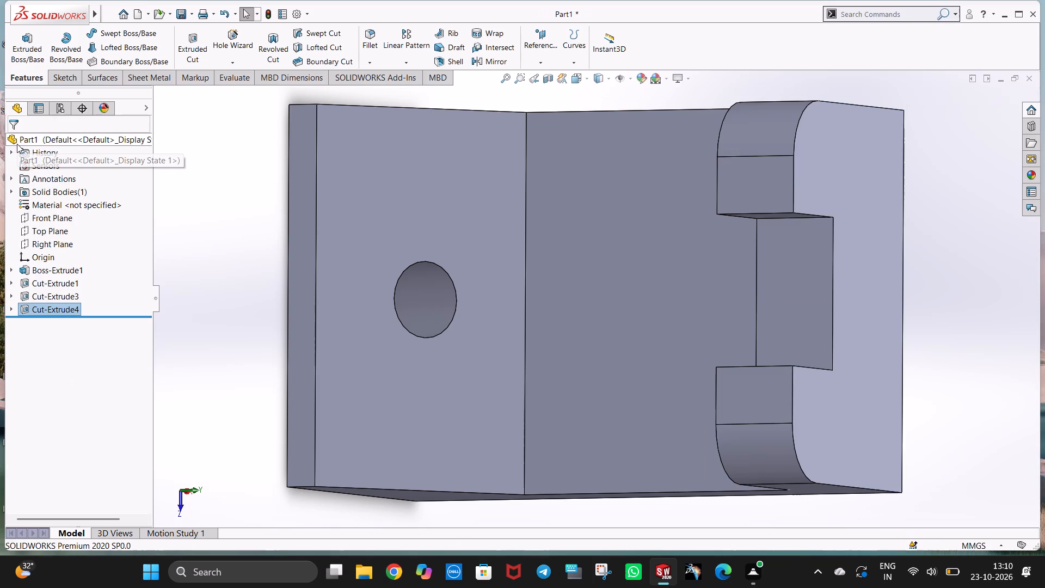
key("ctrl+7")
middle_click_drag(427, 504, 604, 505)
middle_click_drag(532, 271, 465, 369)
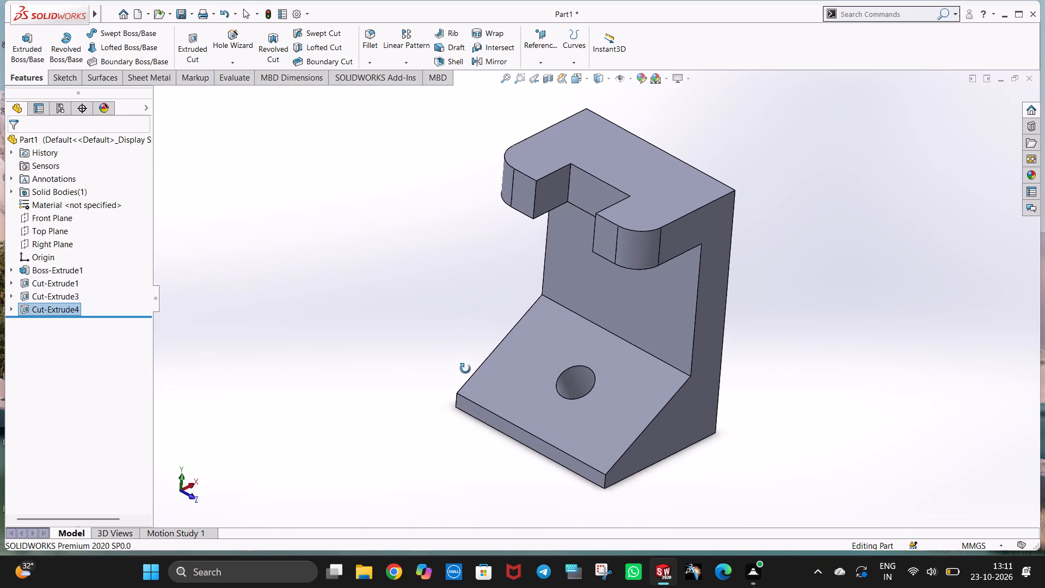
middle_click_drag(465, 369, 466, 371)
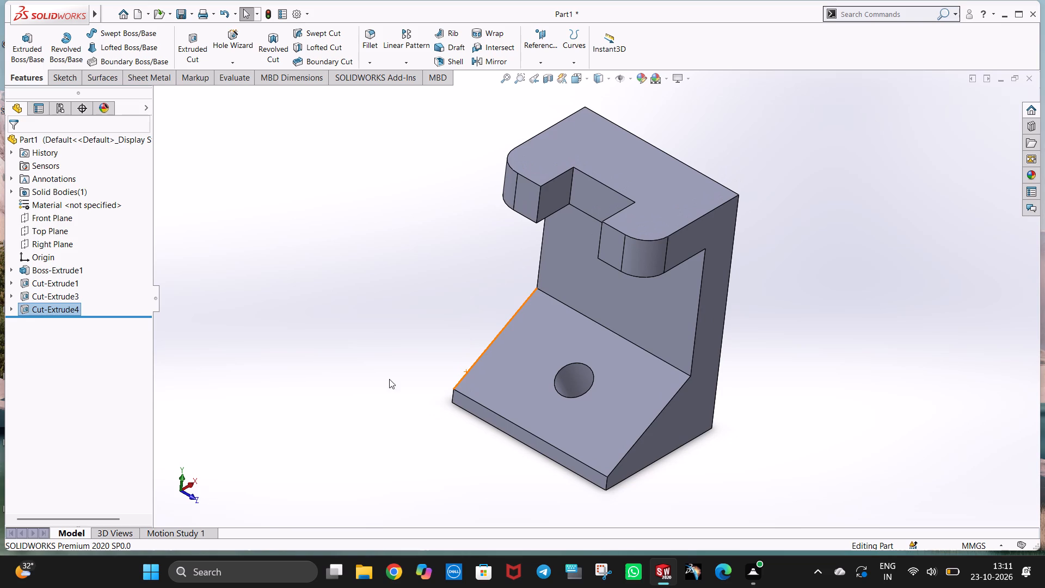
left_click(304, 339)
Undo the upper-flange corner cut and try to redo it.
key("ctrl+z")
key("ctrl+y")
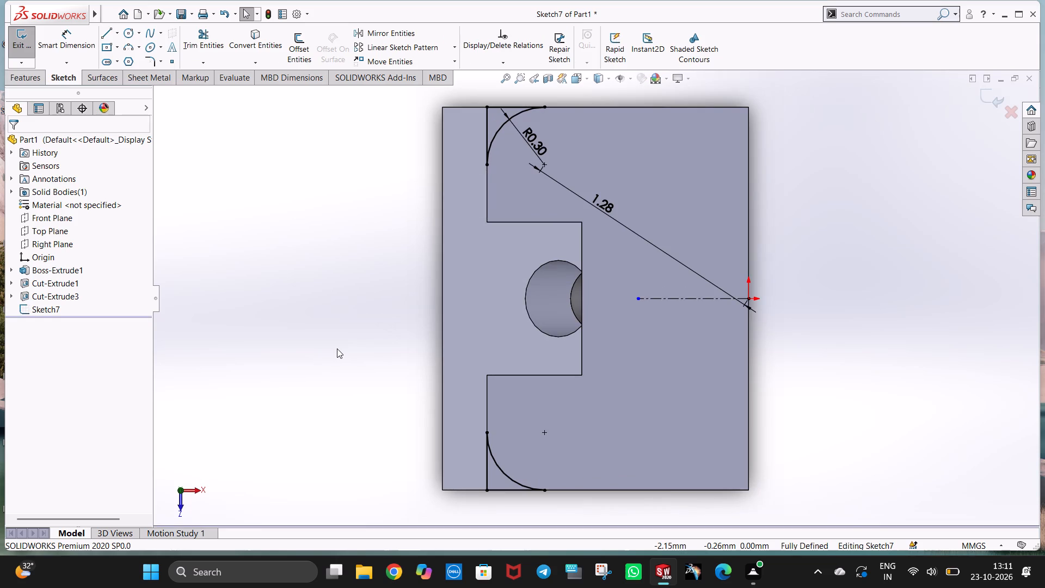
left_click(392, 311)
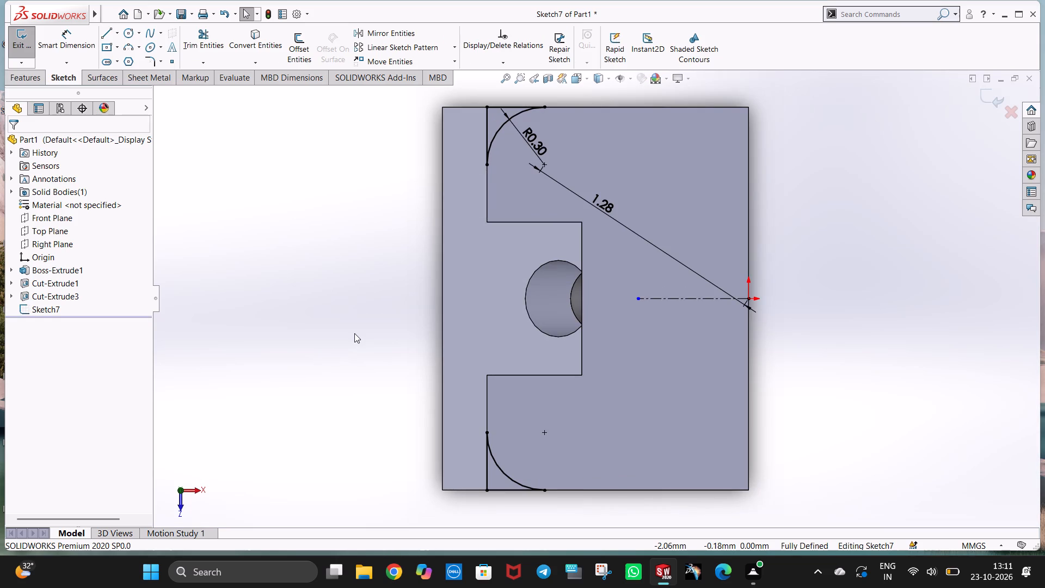
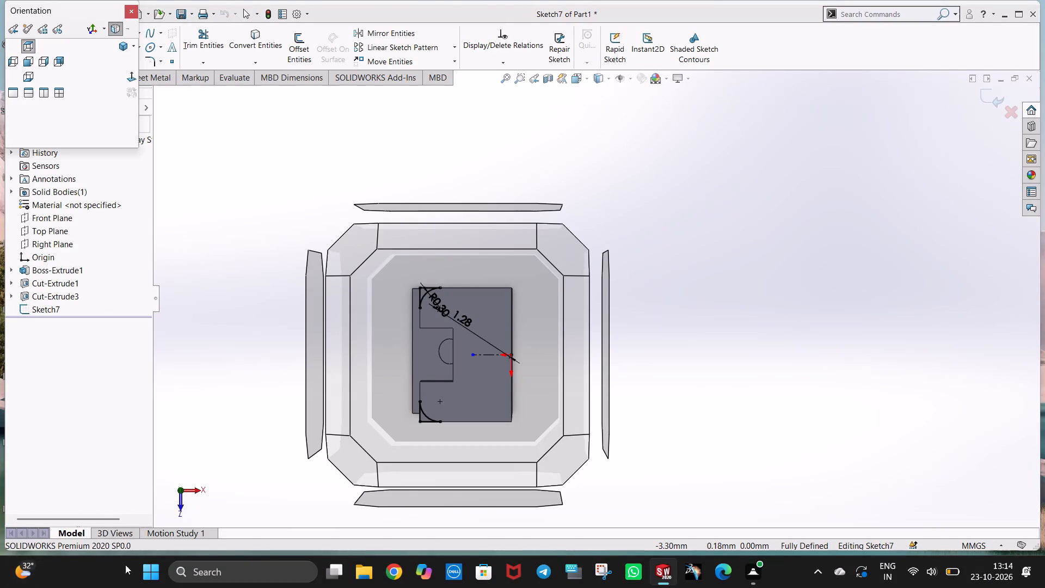
Extrude-cut the two mirrored corner profiles through the upper flange with a blind depth of 0.50 mm.
right_click(501, 0)
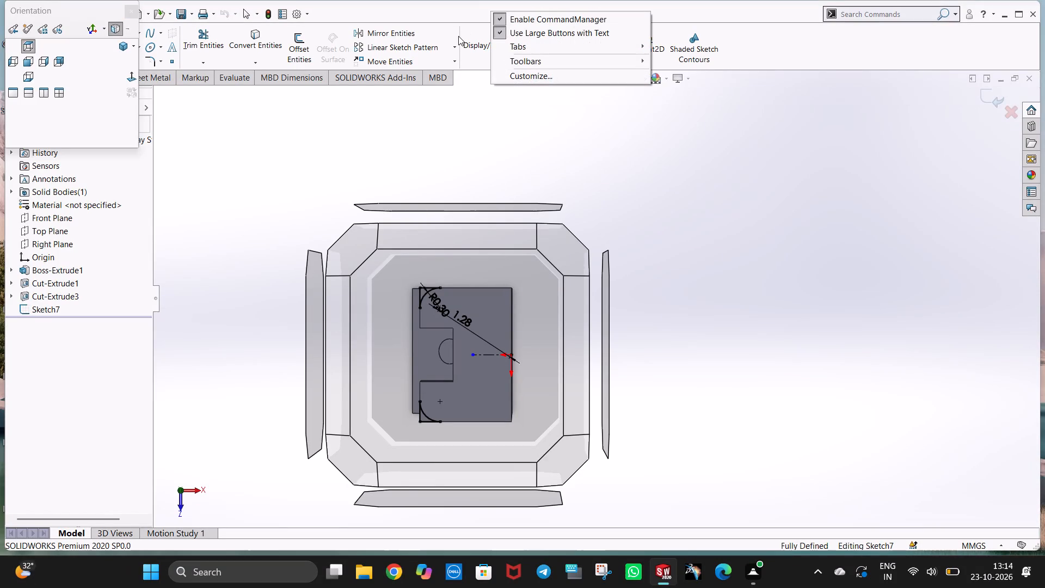
left_click(686, 383)
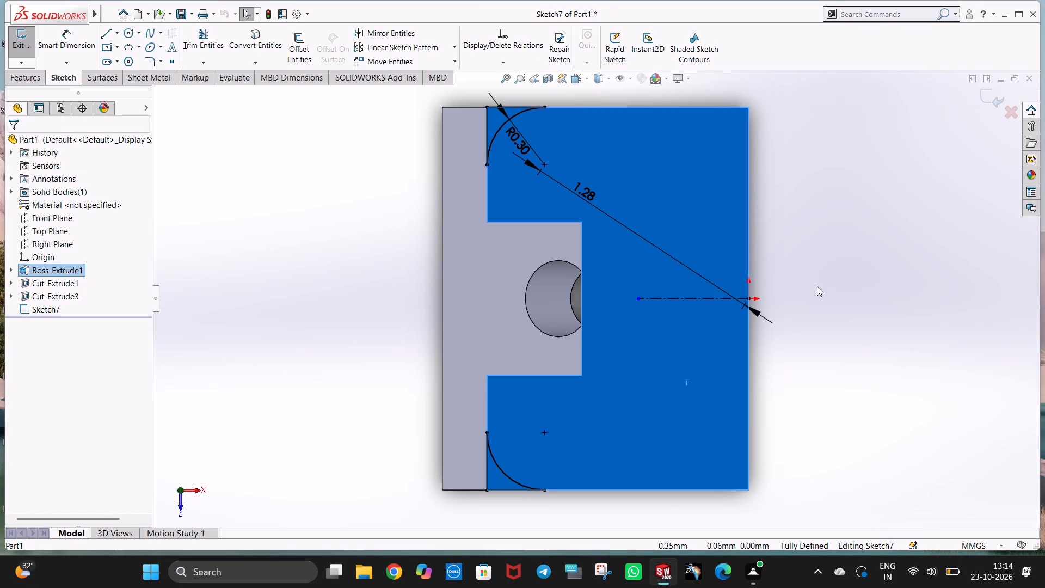
left_click(817, 286)
middle_click_drag(691, 414, 711, 403)
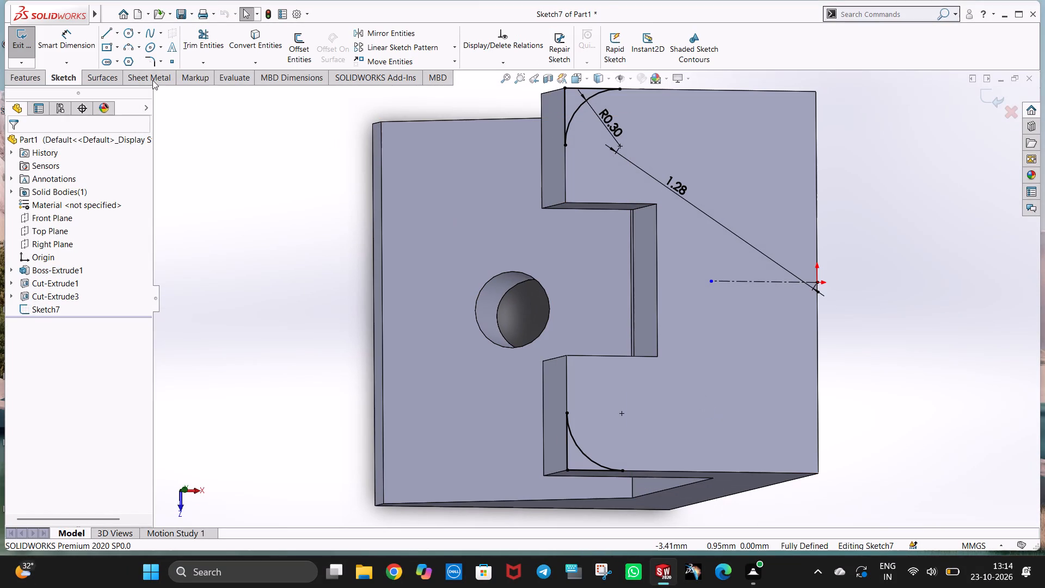
left_click(35, 73)
left_click(200, 42)
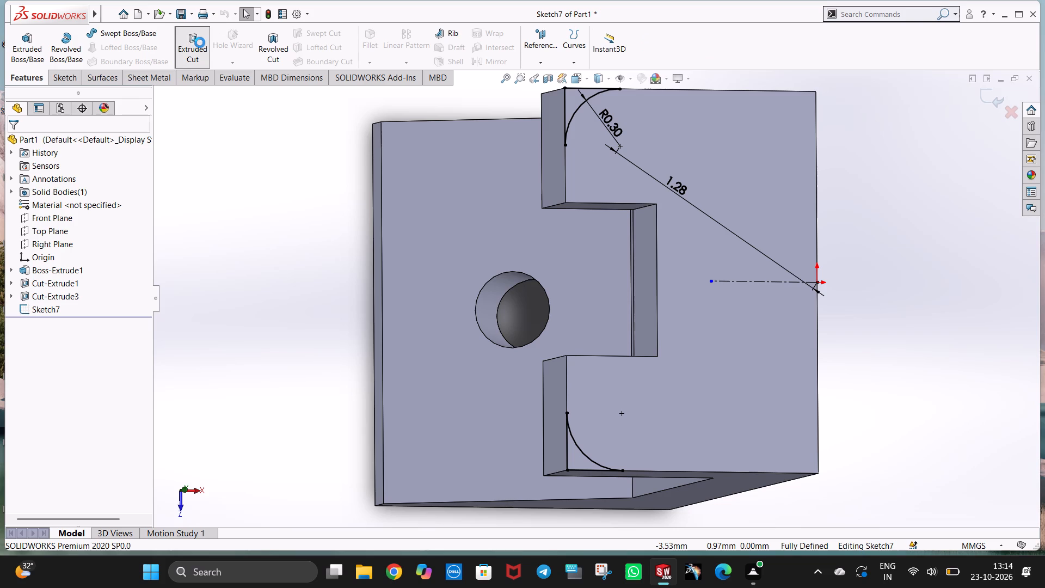
middle_click_drag(470, 346, 518, 357)
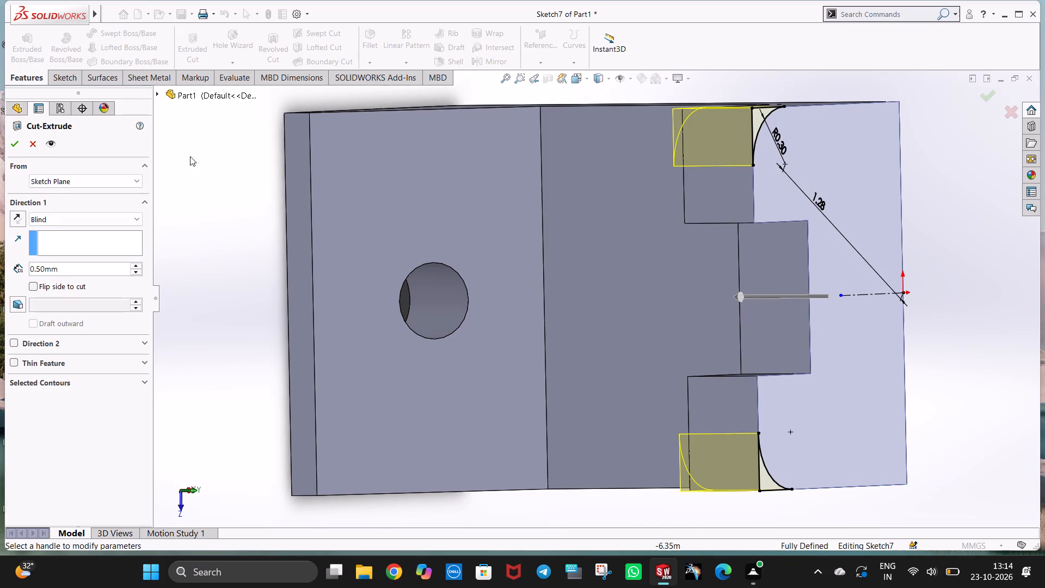
left_click(13, 146)
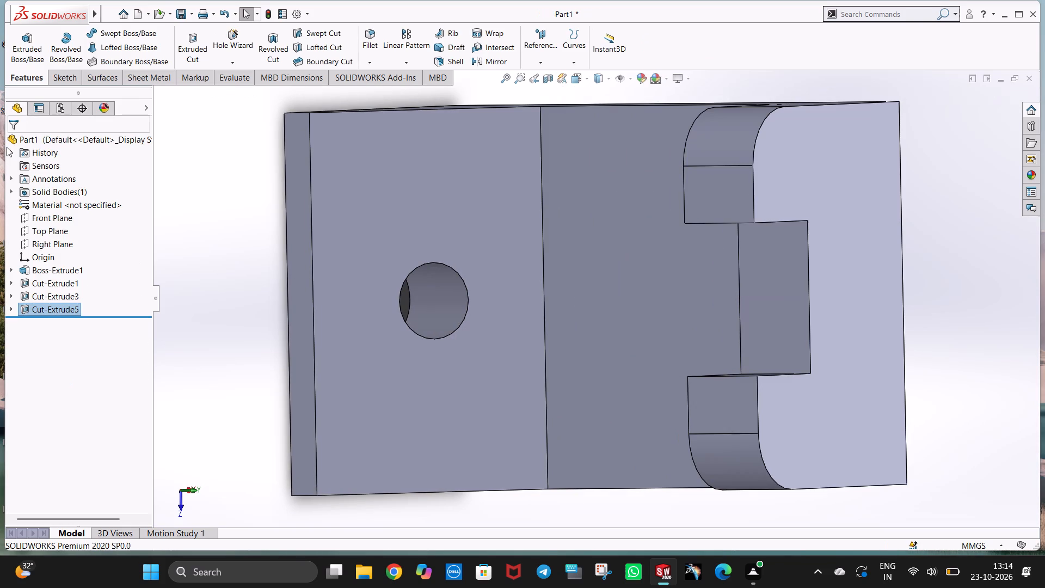
Examine the finished part from isometric and several other angles, checking the rounded corners, notch and lower-flange hole.
key("ctrl+7")
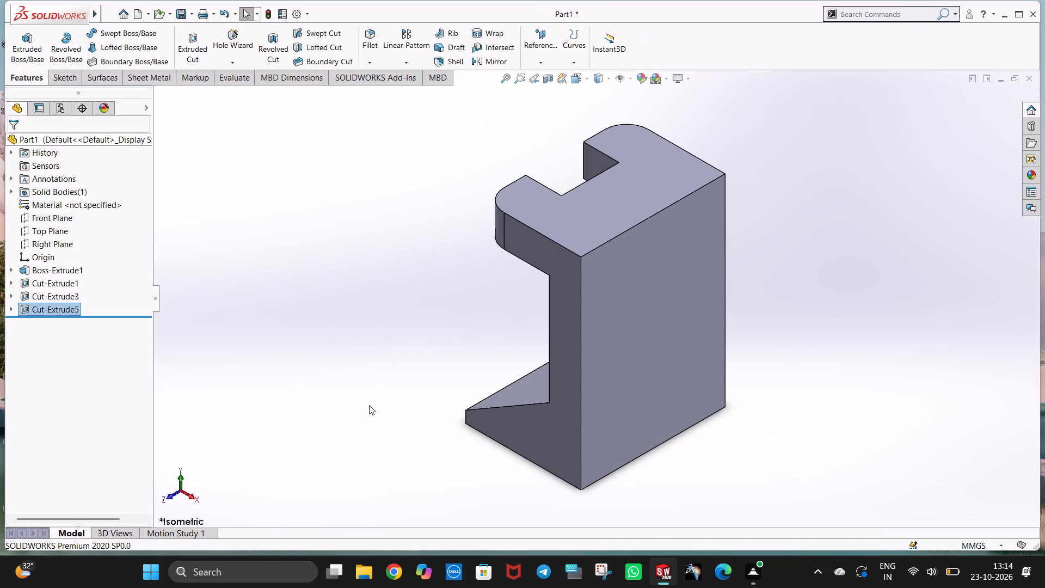
middle_click_drag(369, 405, 481, 473)
middle_click_drag(670, 463, 689, 341)
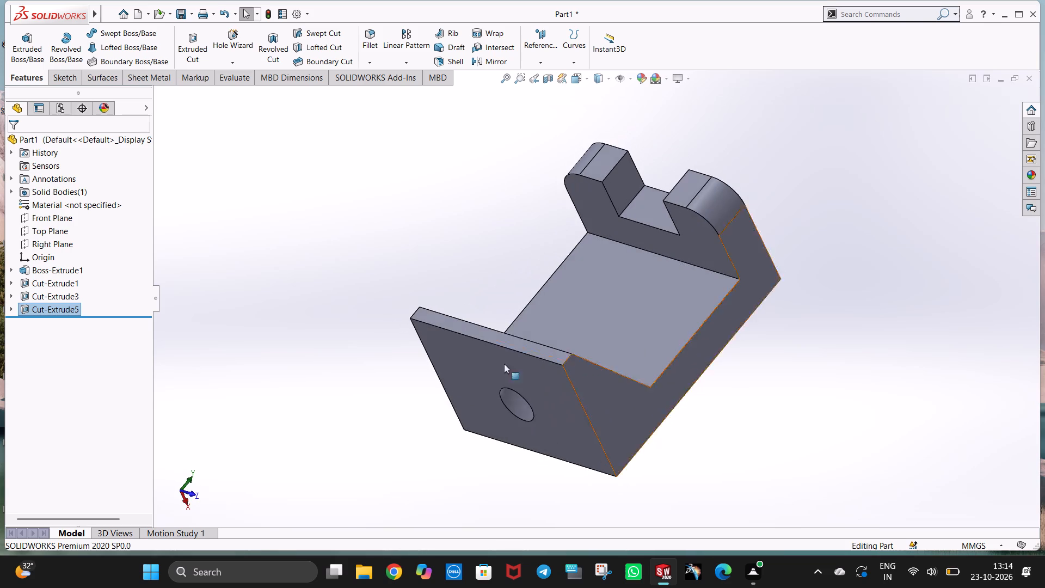
middle_click_drag(442, 313, 438, 467)
middle_click_drag(723, 446, 729, 249)
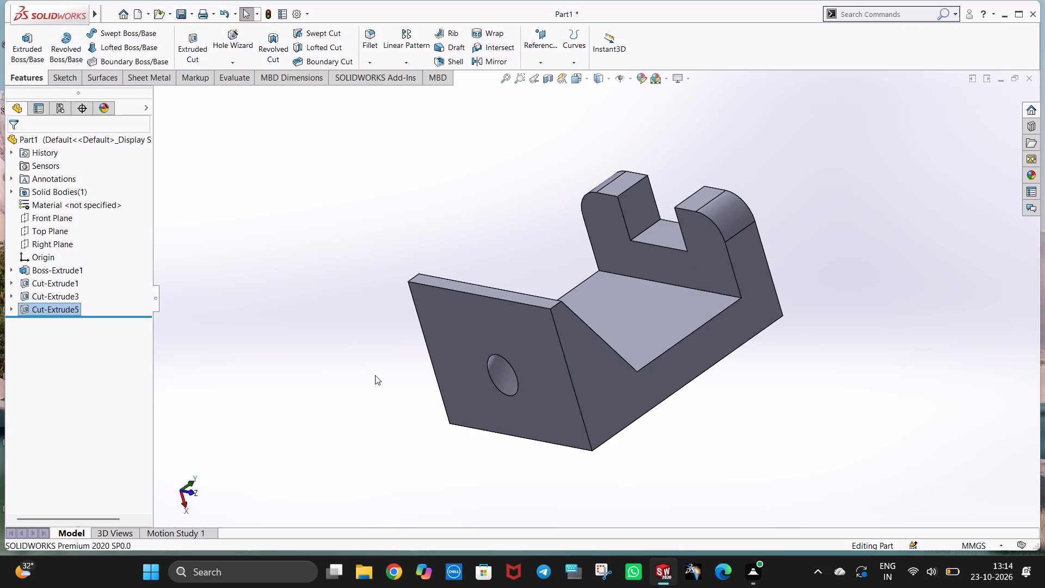
middle_click_drag(373, 374, 388, 489)
middle_click_drag(512, 236, 442, 289)
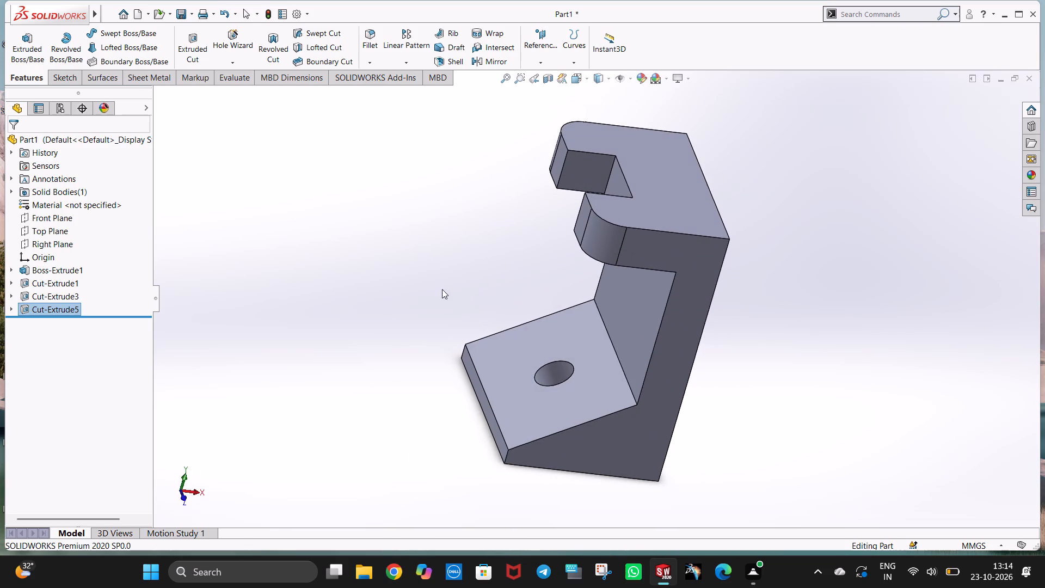
middle_click_drag(733, 431, 761, 285)
middle_click_drag(493, 295, 501, 402)
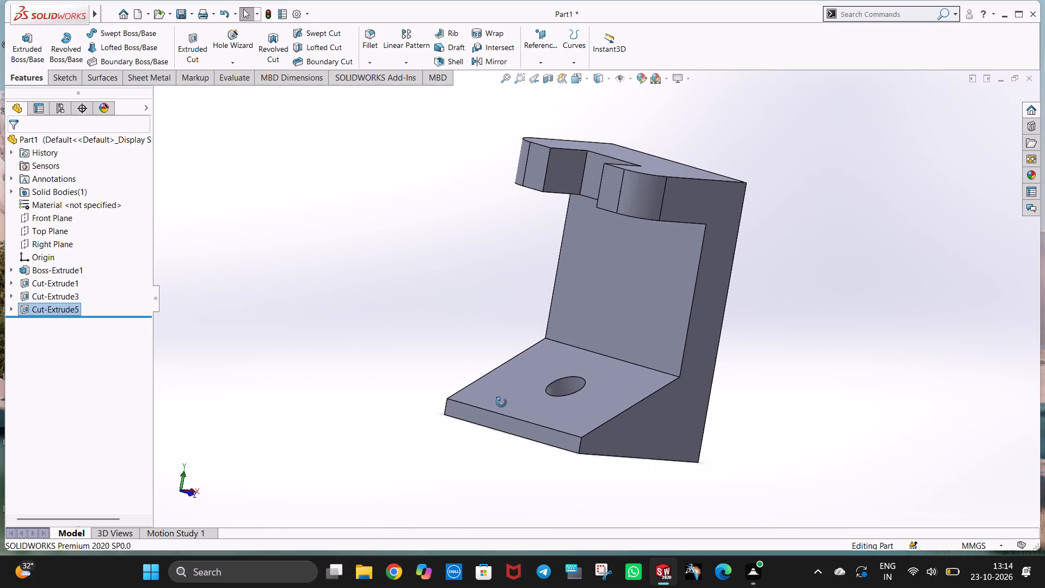
middle_click_drag(501, 402, 496, 417)
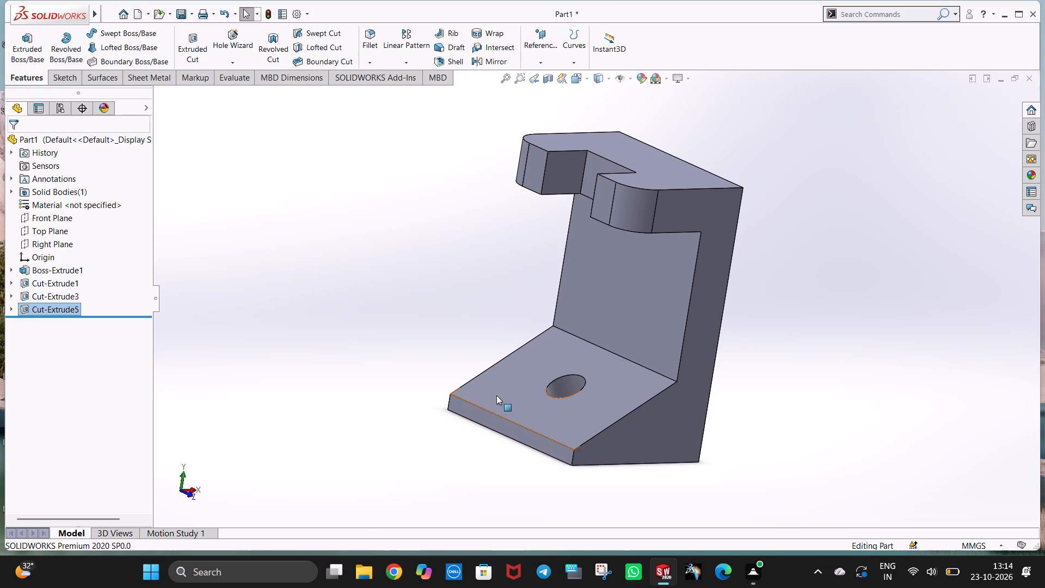
middle_click_drag(500, 321, 497, 329)
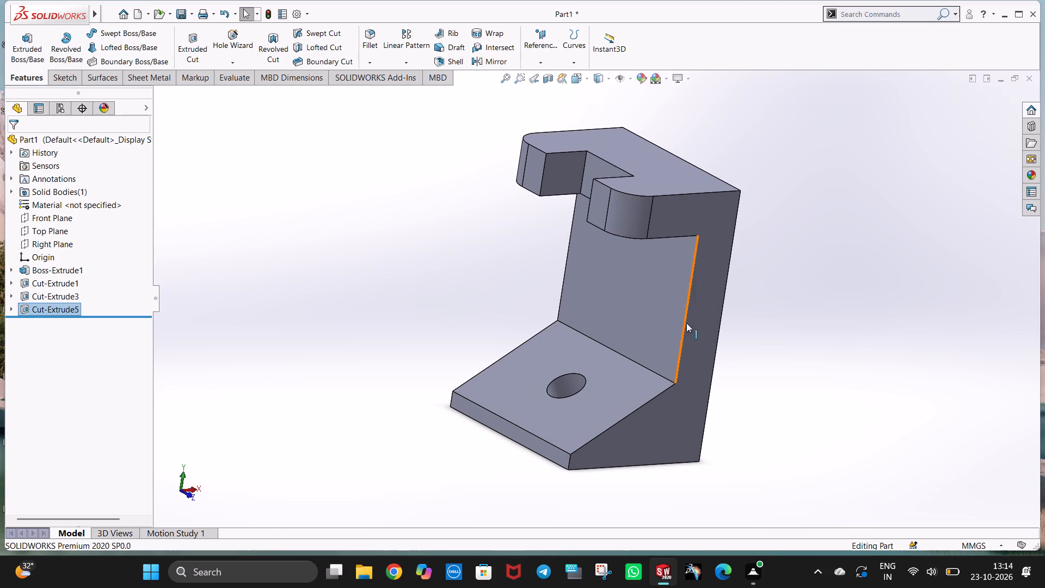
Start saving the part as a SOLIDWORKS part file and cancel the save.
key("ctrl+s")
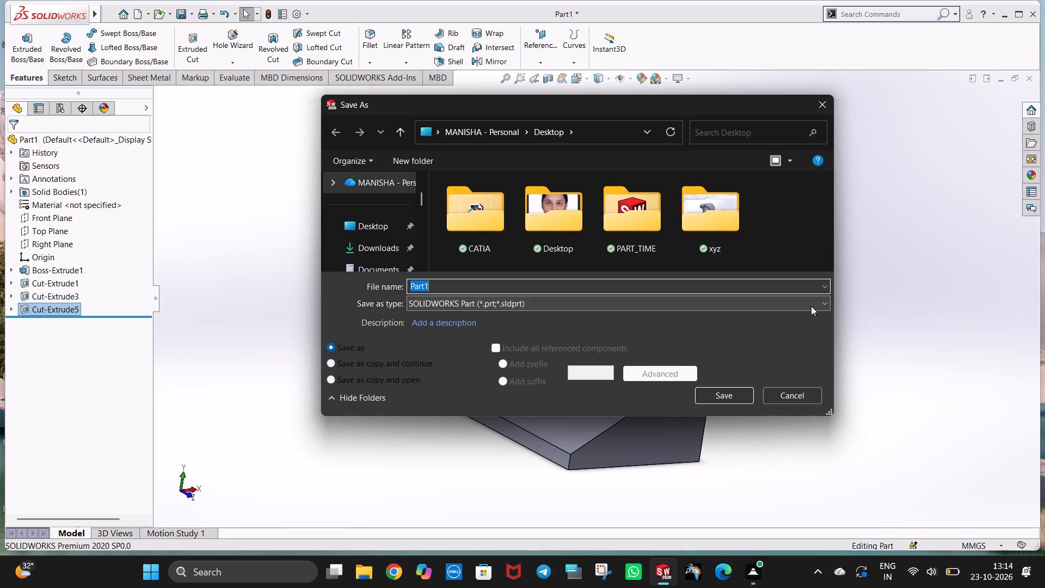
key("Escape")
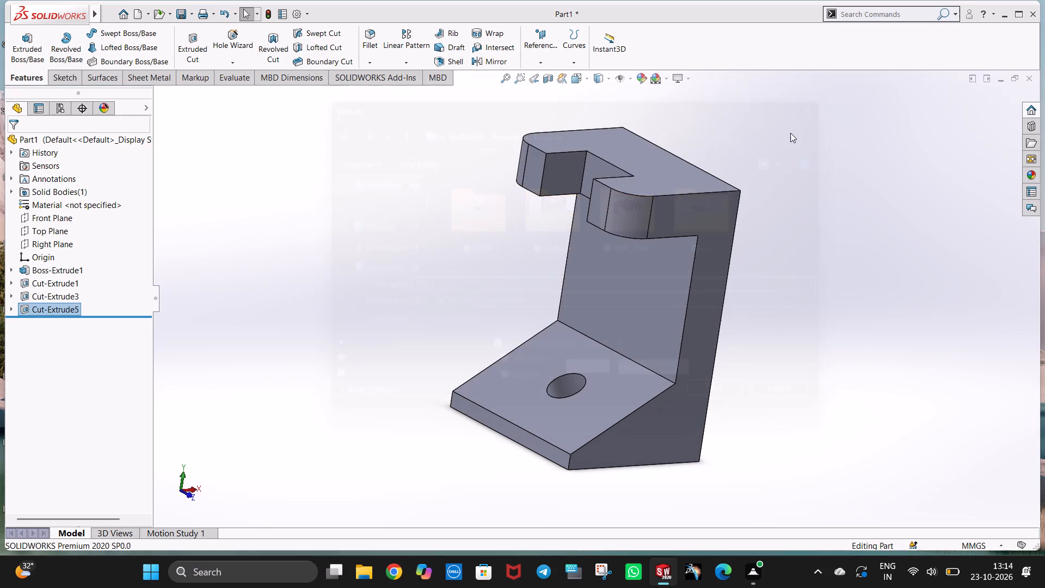
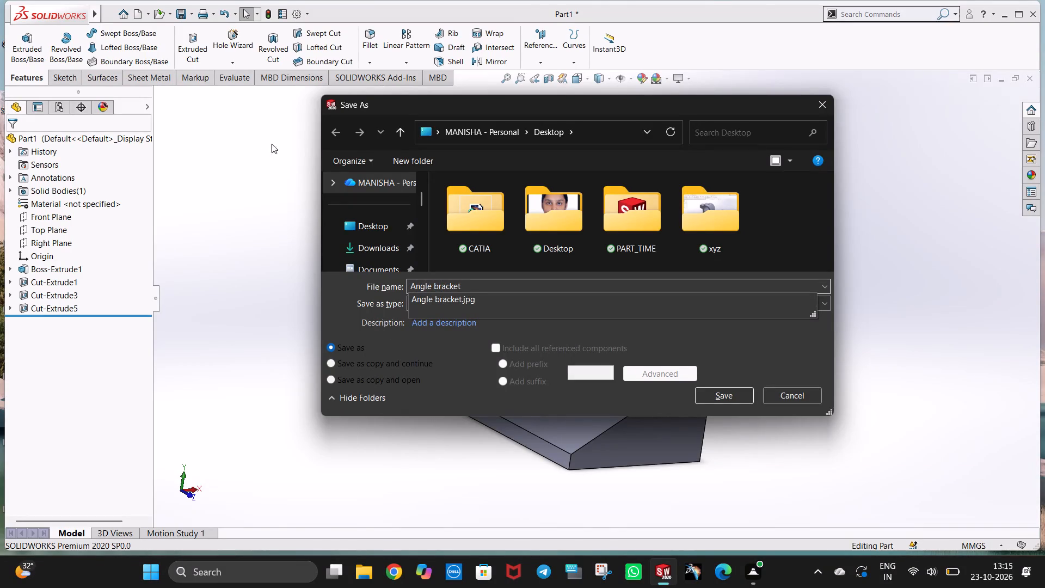
Save the part in the Desktop folder as a SOLIDWORKS Part file named Angle bracket.
left_click(362, 222)
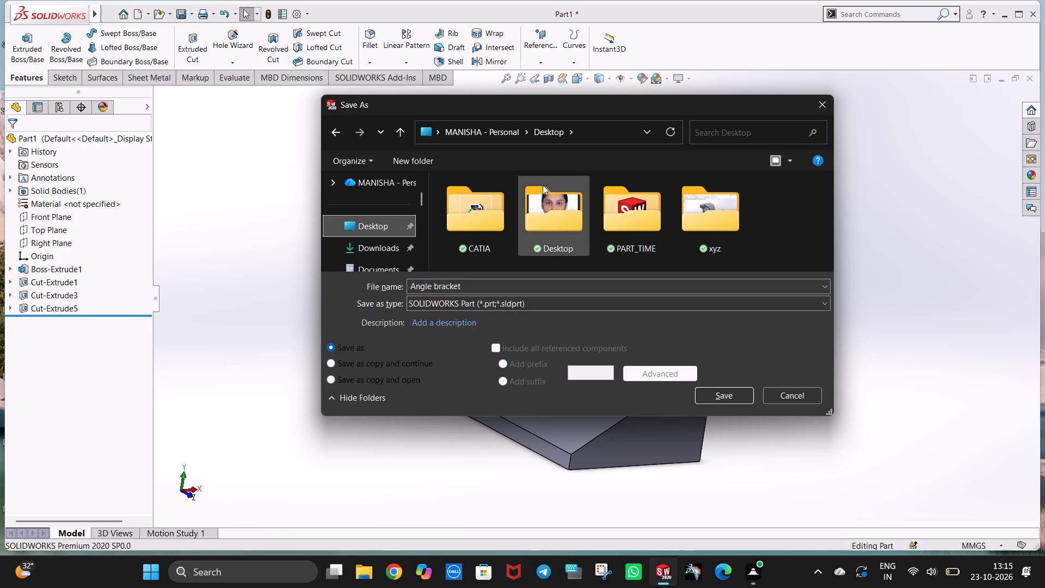
scroll(641, 241, "down", 2)
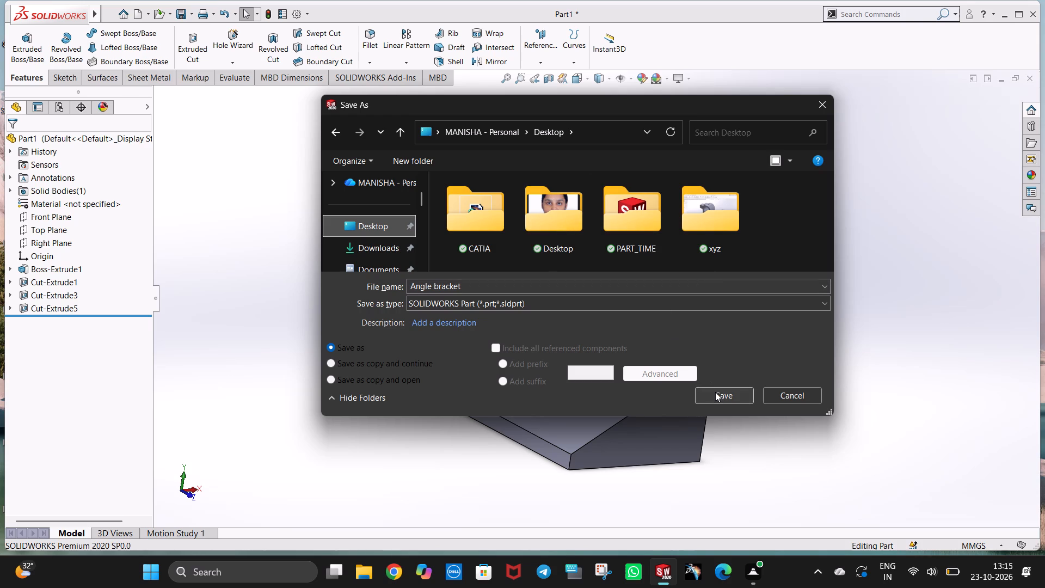
left_click(715, 393)
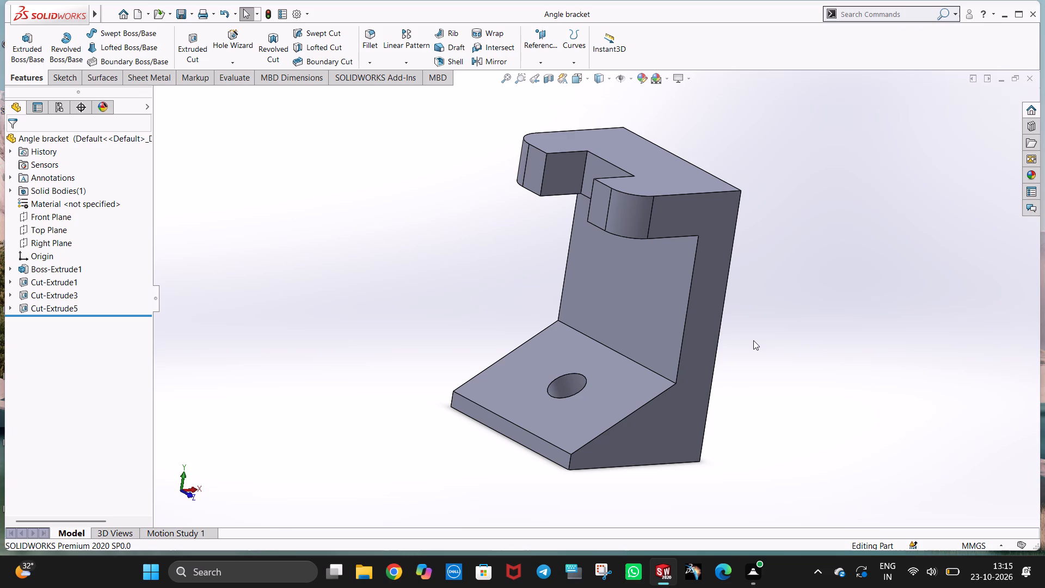
Save the Angle bracket part again under its existing file name.
middle_click_drag(795, 374, 795, 358)
middle_click_drag(679, 332, 669, 346)
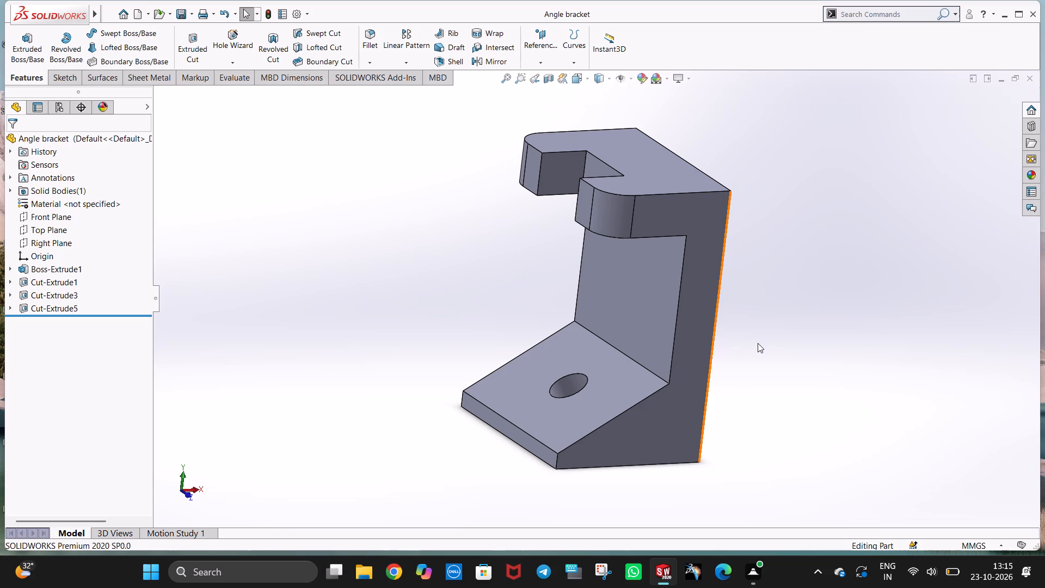
key("ctrl+s")
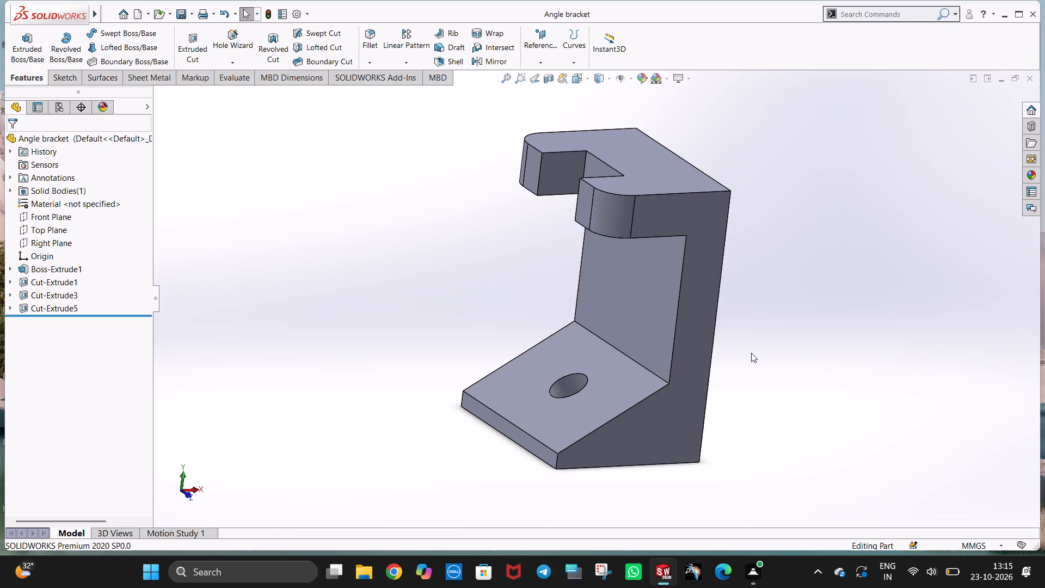
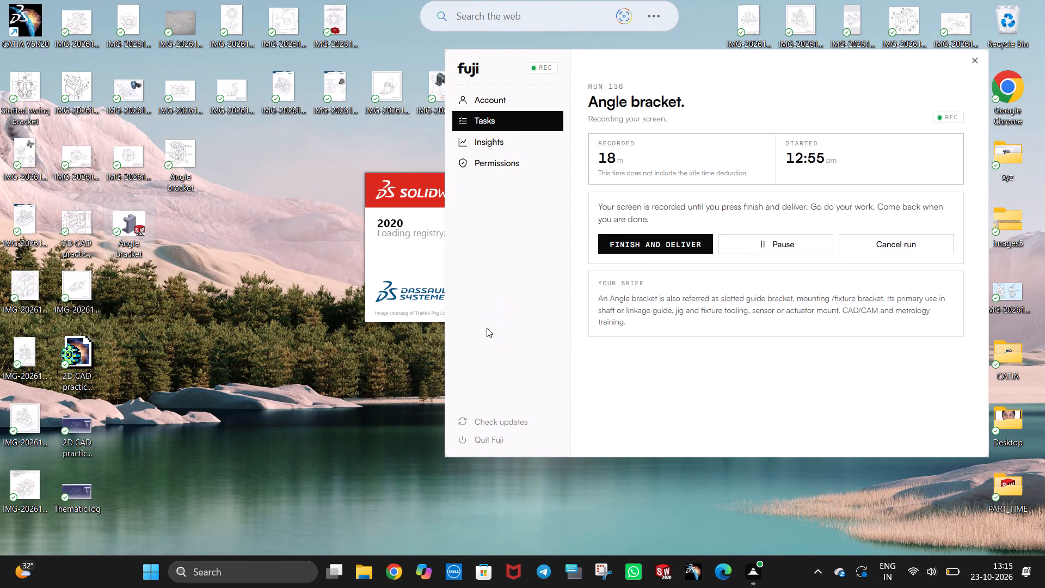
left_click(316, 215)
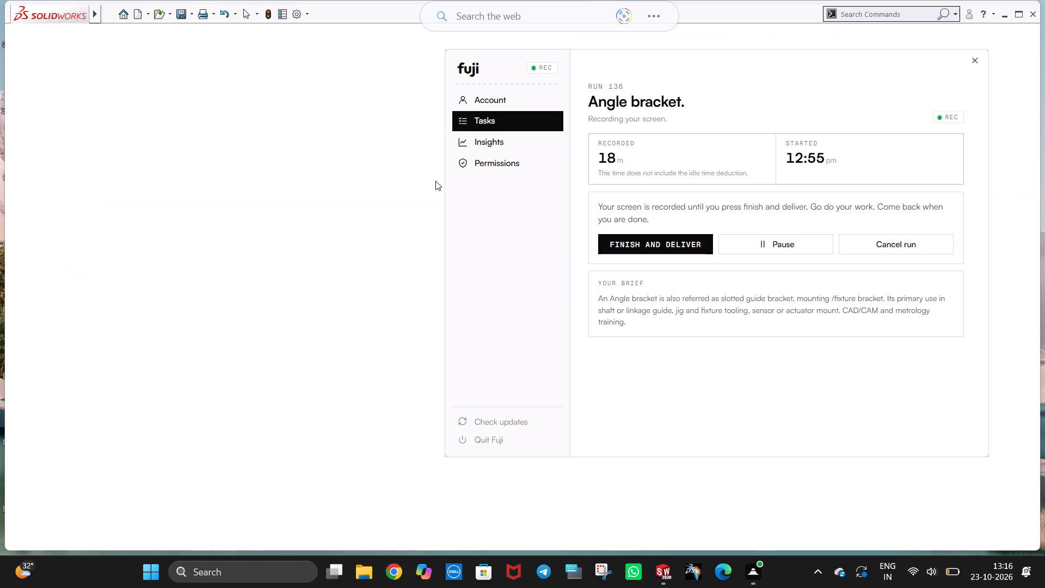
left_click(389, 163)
Dismiss the startup notice about the missing Pillow bracket part file.
left_click(653, 224)
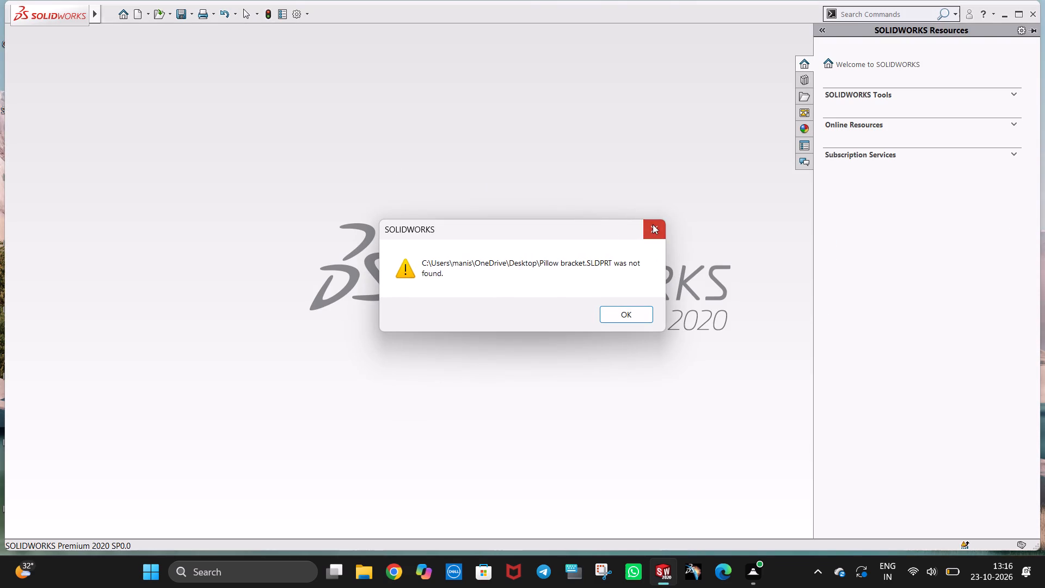
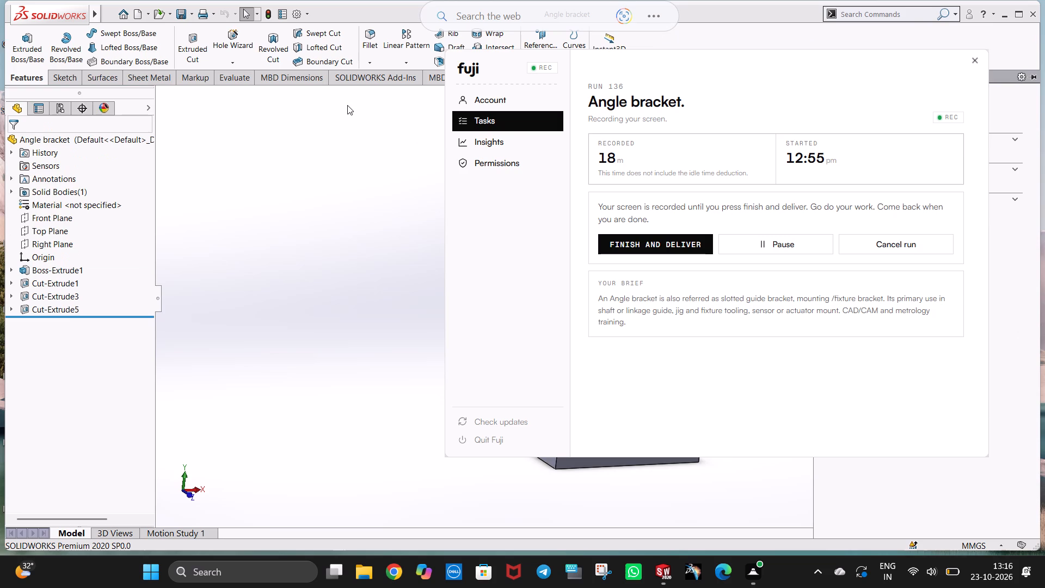
Capture a screenshot of the full SOLIDWORKS window showing the finished angle bracket and its feature tree.
left_click(342, 128)
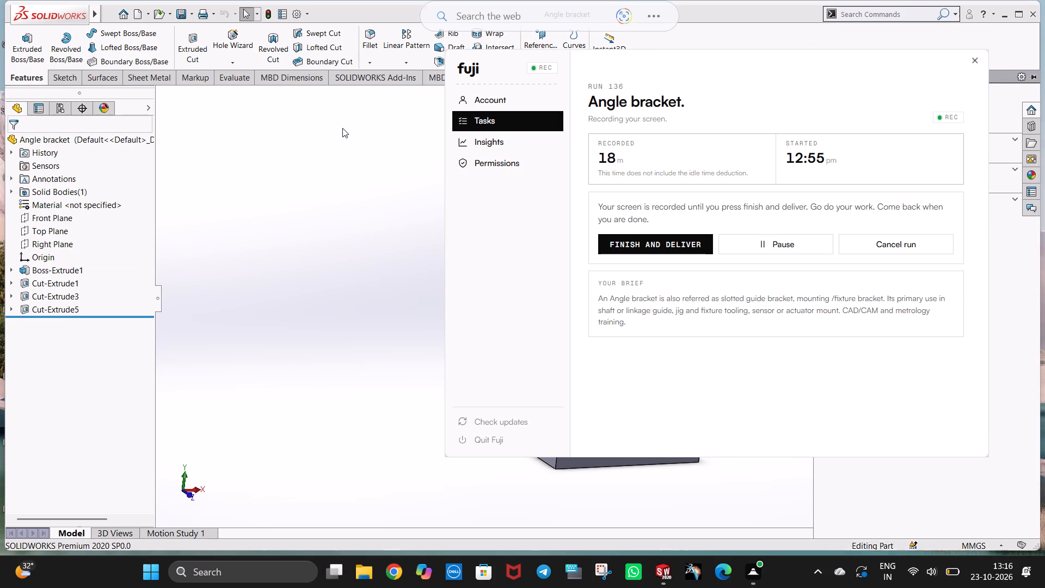
key("Print")
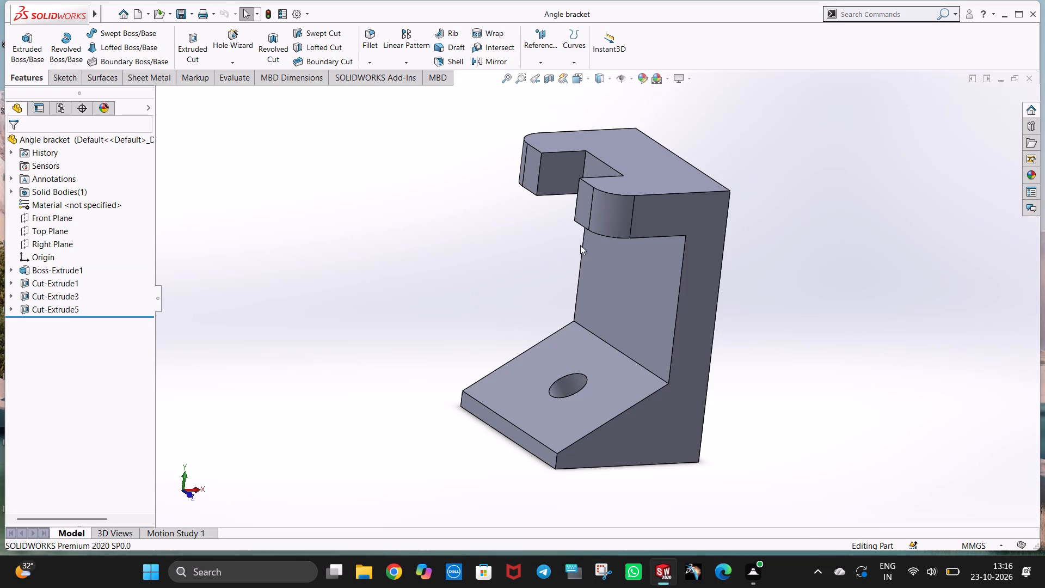
left_click_drag(5, 0, 818, 277)
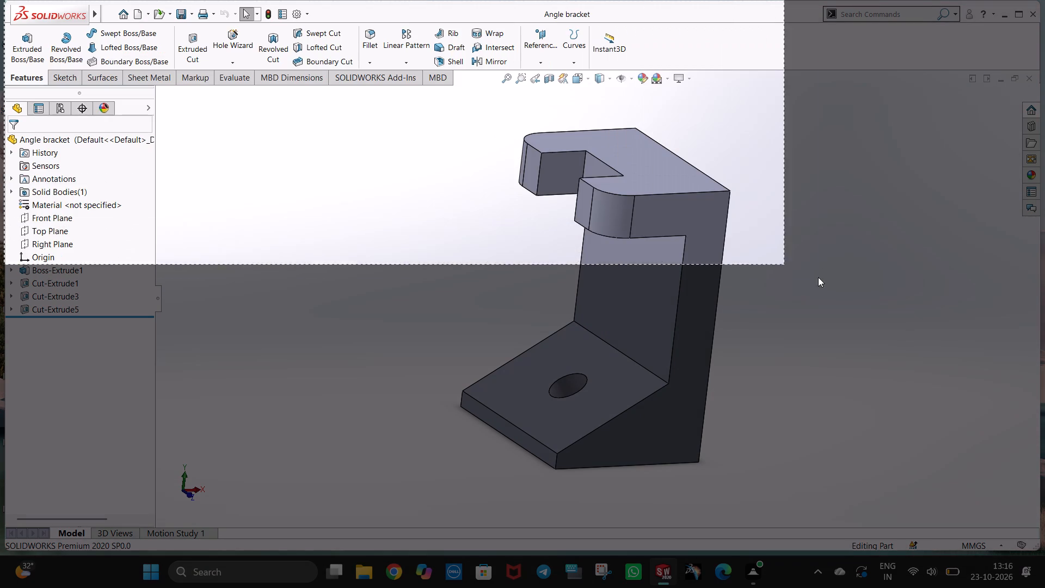
left_click_drag(818, 277, 1040, 549)
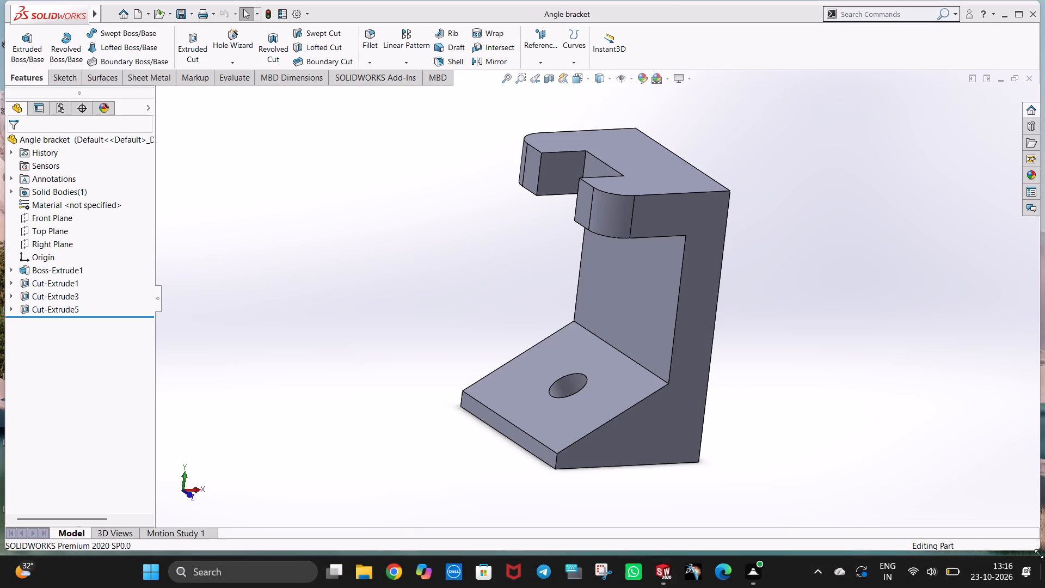
Close SOLIDWORKS.
left_click(1036, 12)
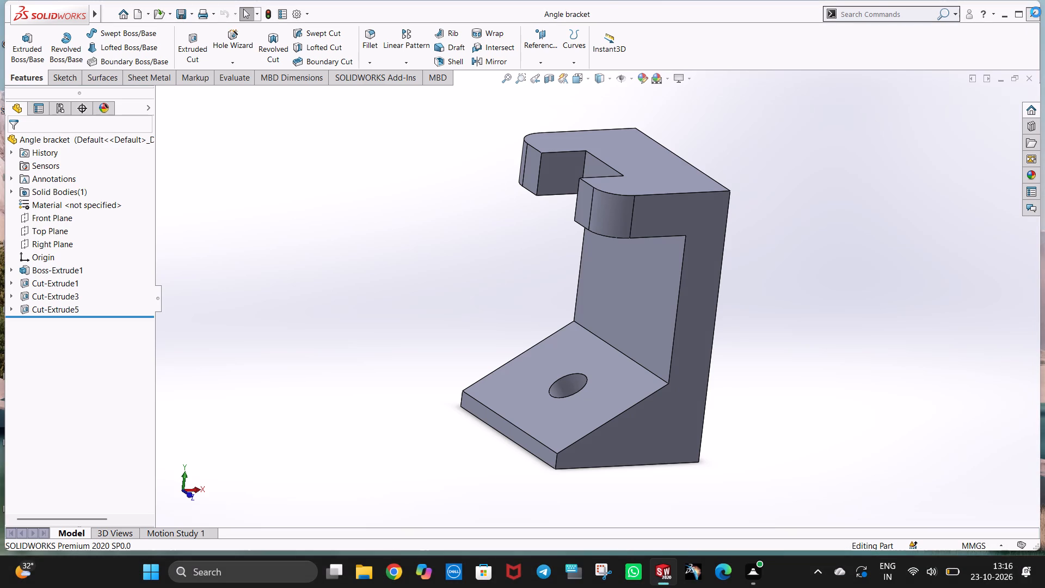
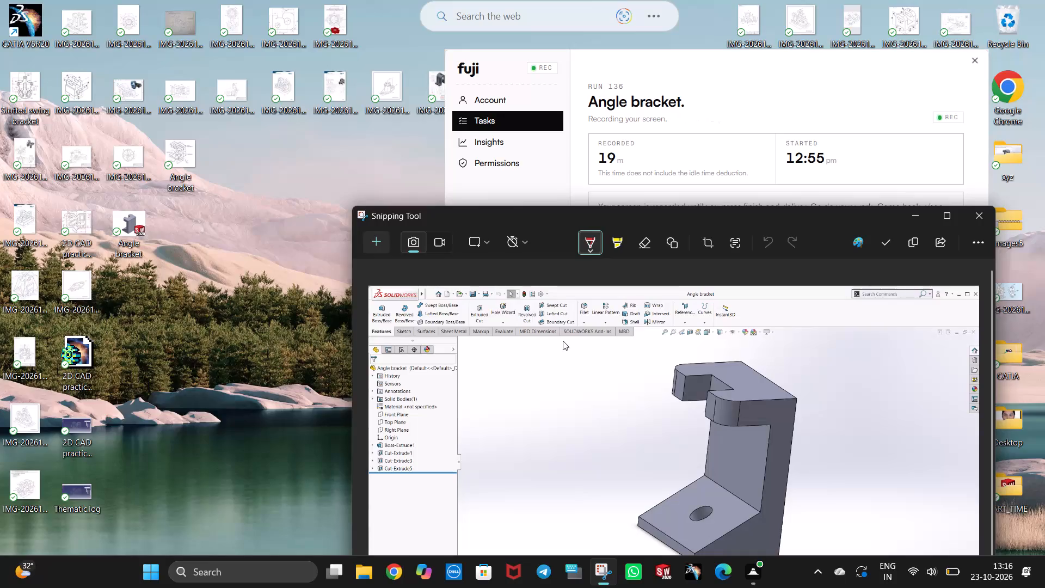
Save the captured screenshot to the Desktop as a PNG named Angle bracket.
left_click(590, 353)
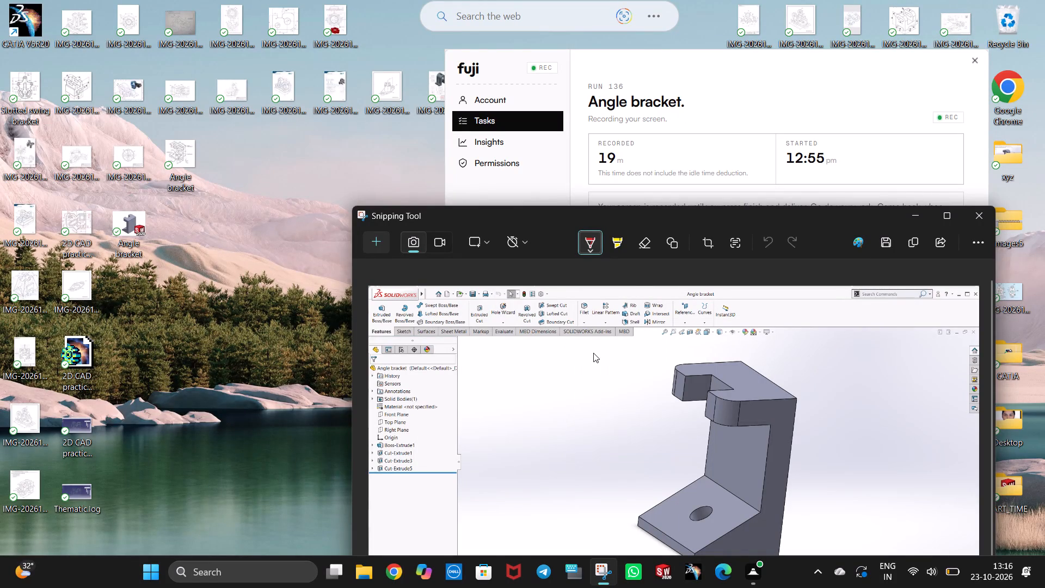
key("BackSpace")
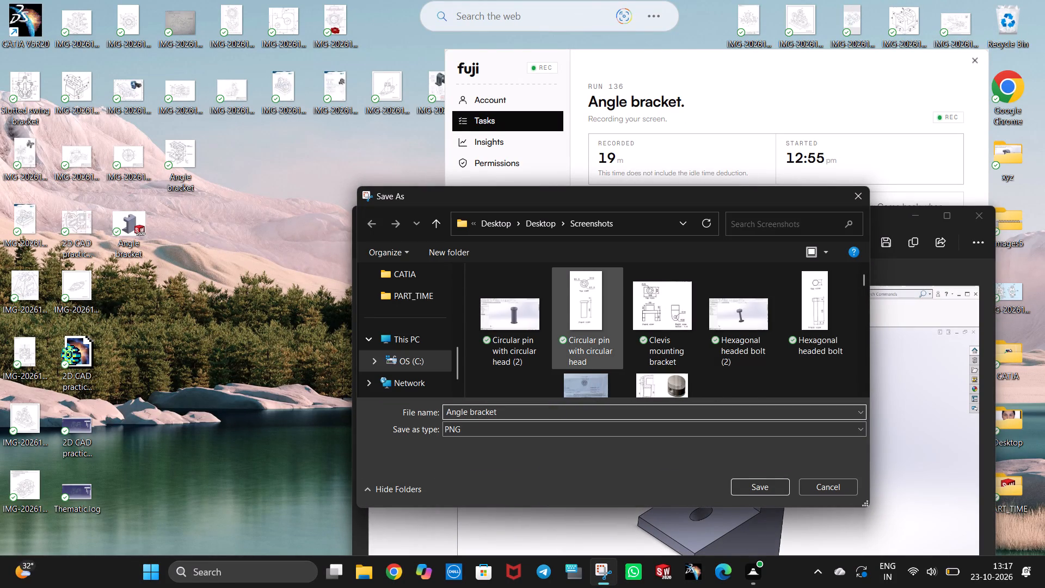
scroll(432, 356, "up", 2)
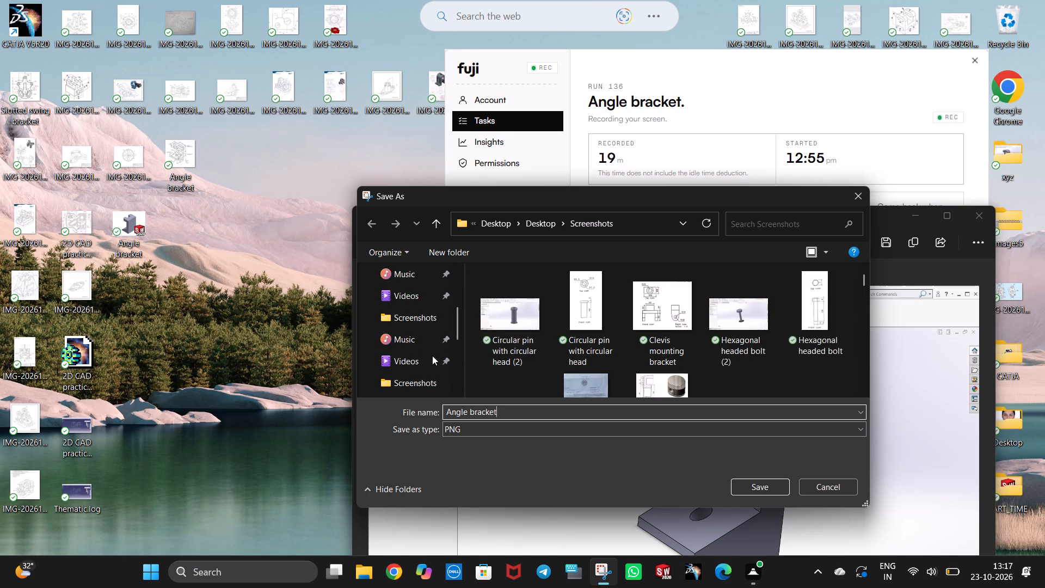
scroll(432, 356, "up", 6)
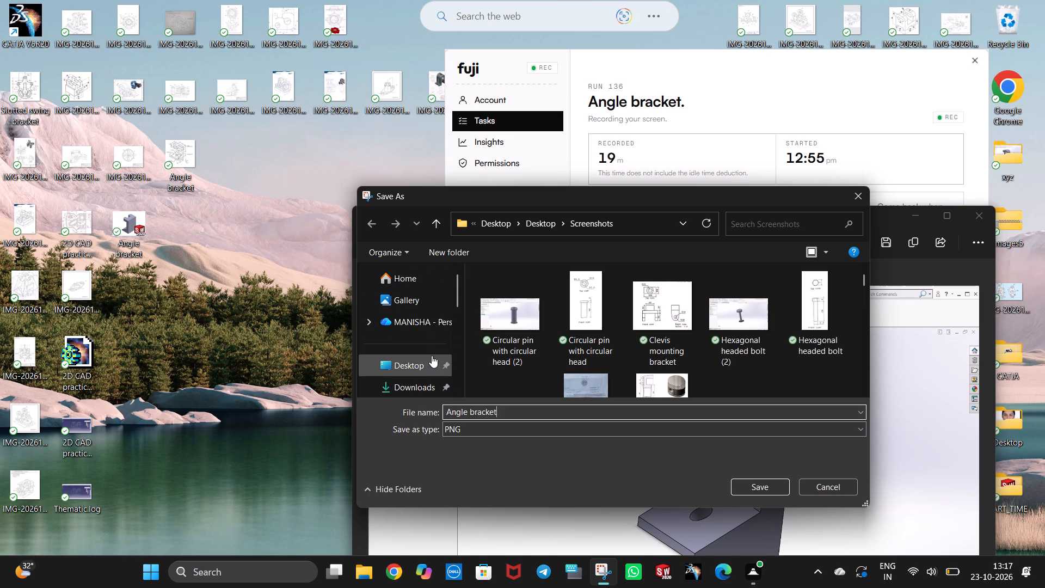
scroll(432, 356, "up", 1)
left_click(416, 360)
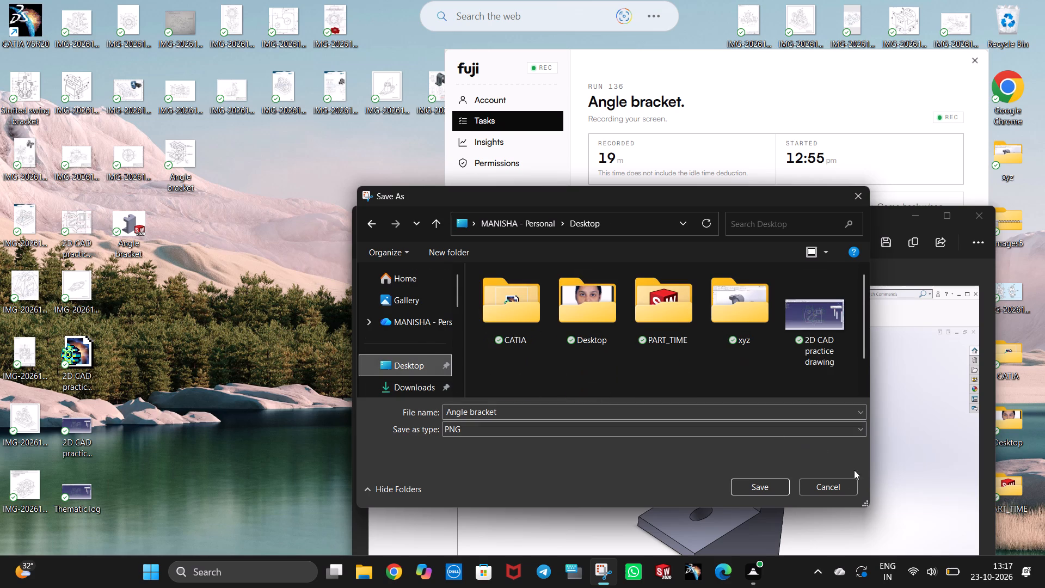
left_click(776, 490)
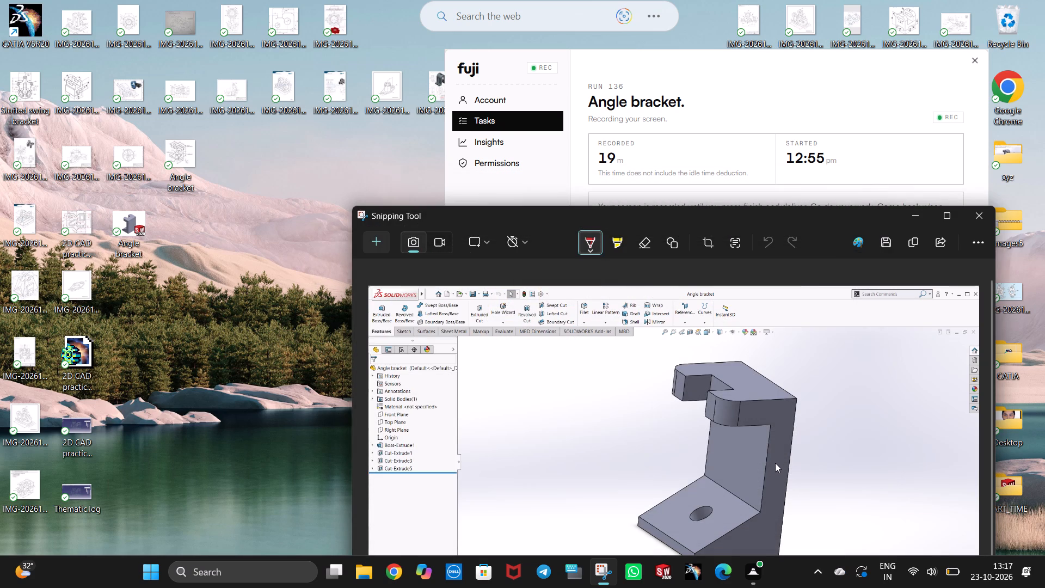